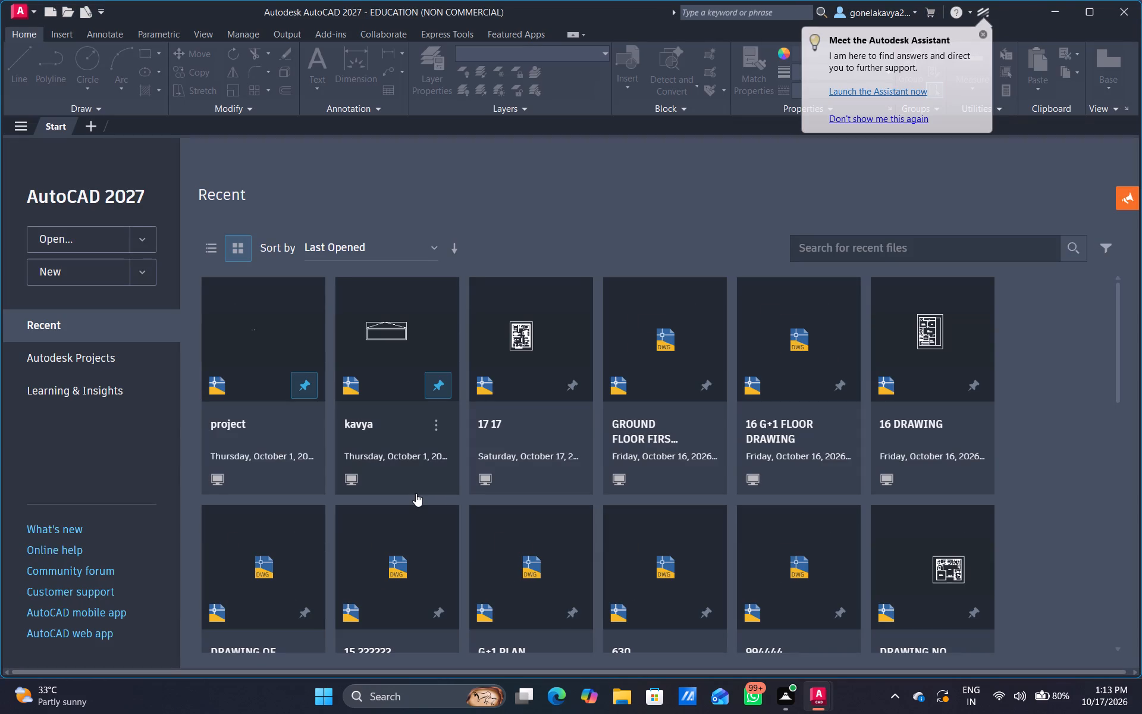
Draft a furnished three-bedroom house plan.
Create a new drawing and switch from the ISO A1 layout to model space.
left_click(85, 269)
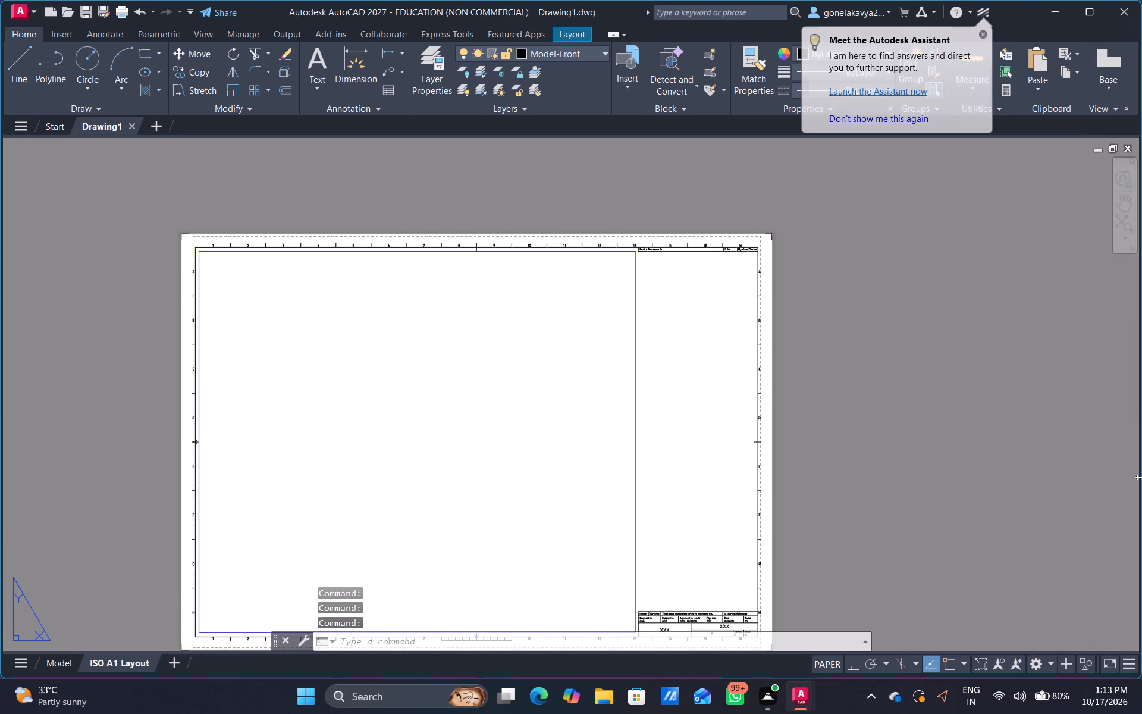
left_click(56, 660)
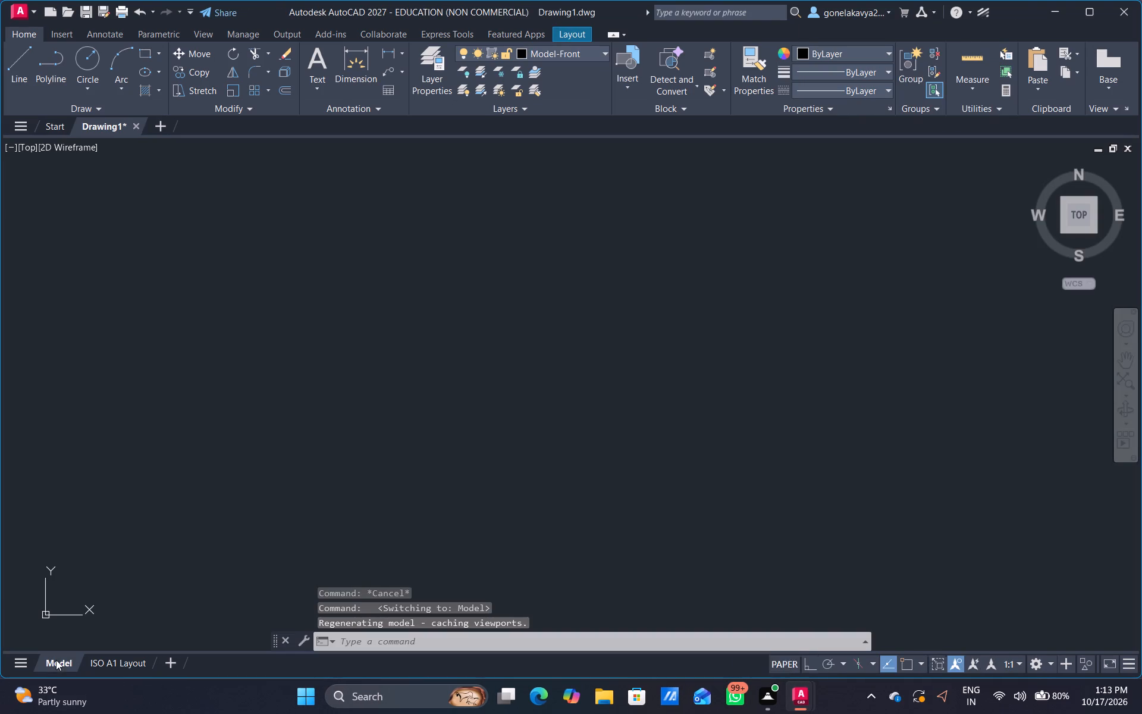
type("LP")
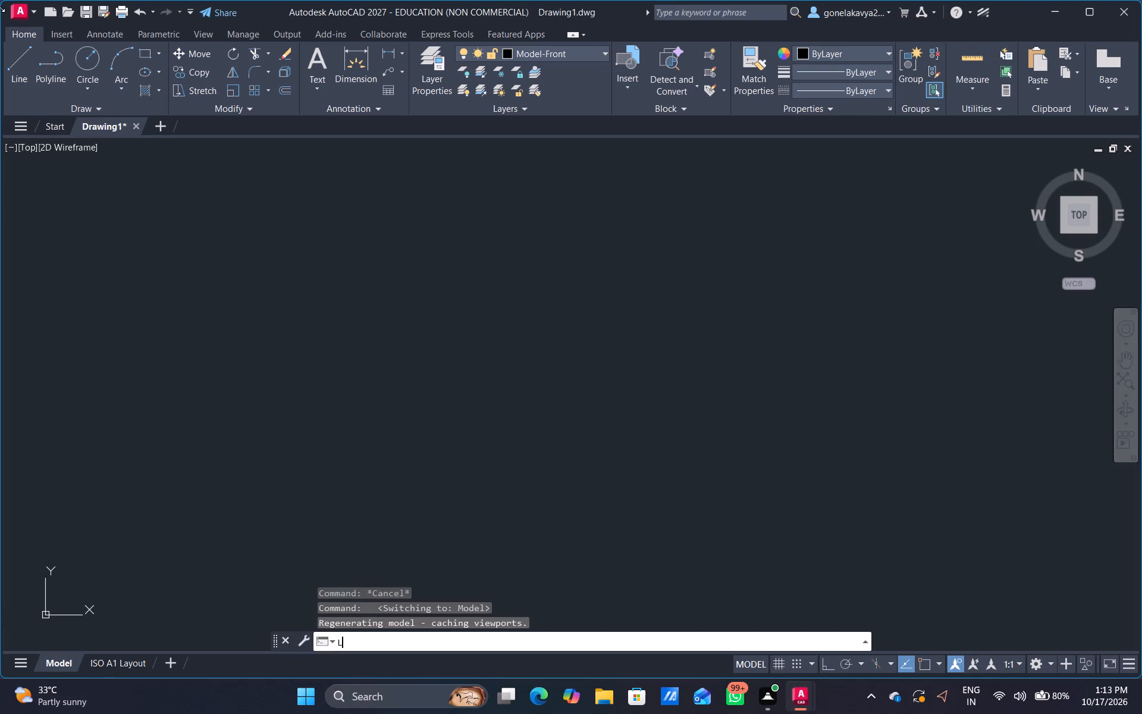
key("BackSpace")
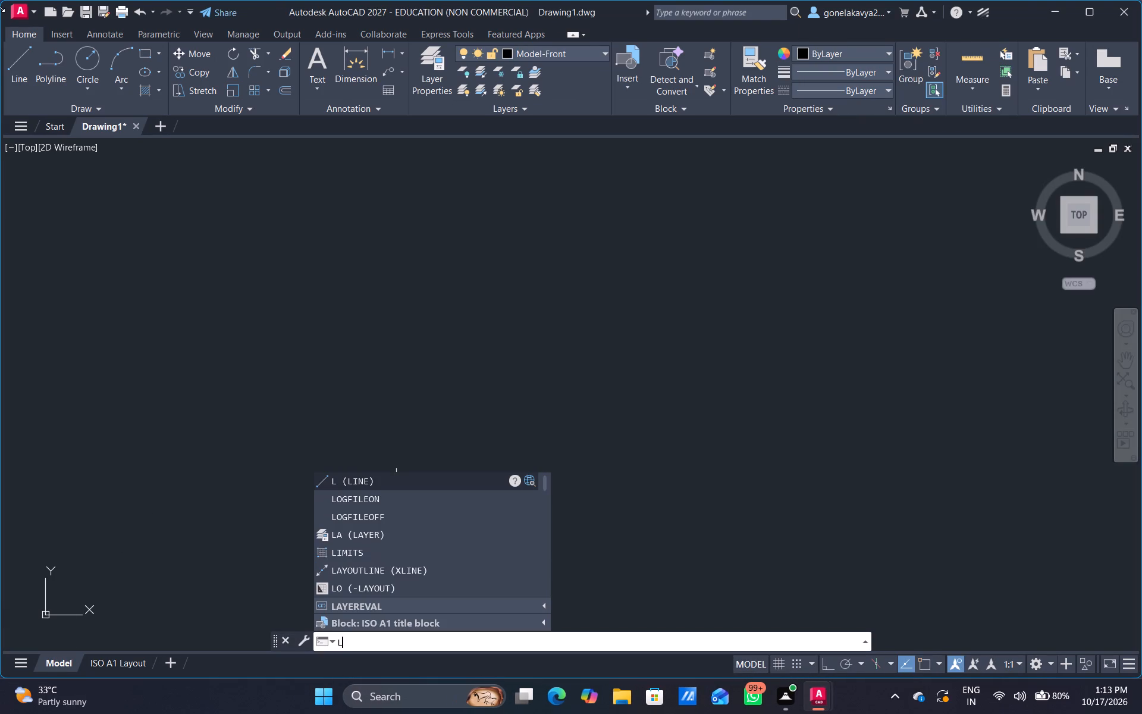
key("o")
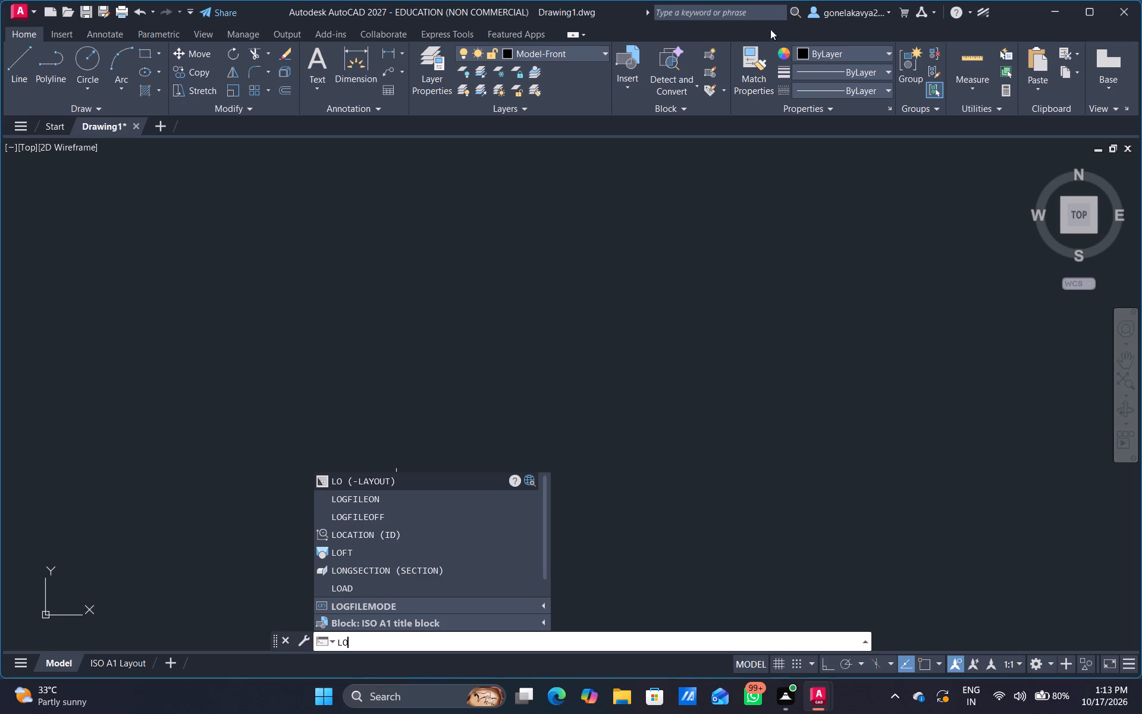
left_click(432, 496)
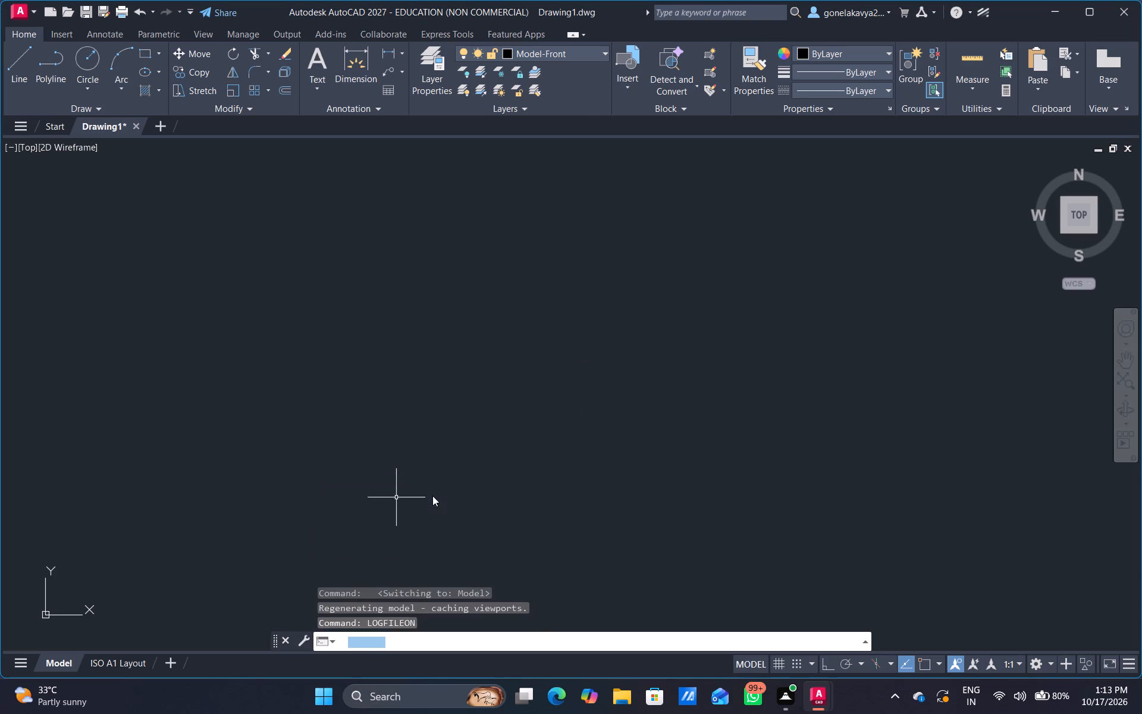
Configure the drawing units to Engineering length with 0'-0" precision and inches as the insertion scale.
type("UN")
key("Return")
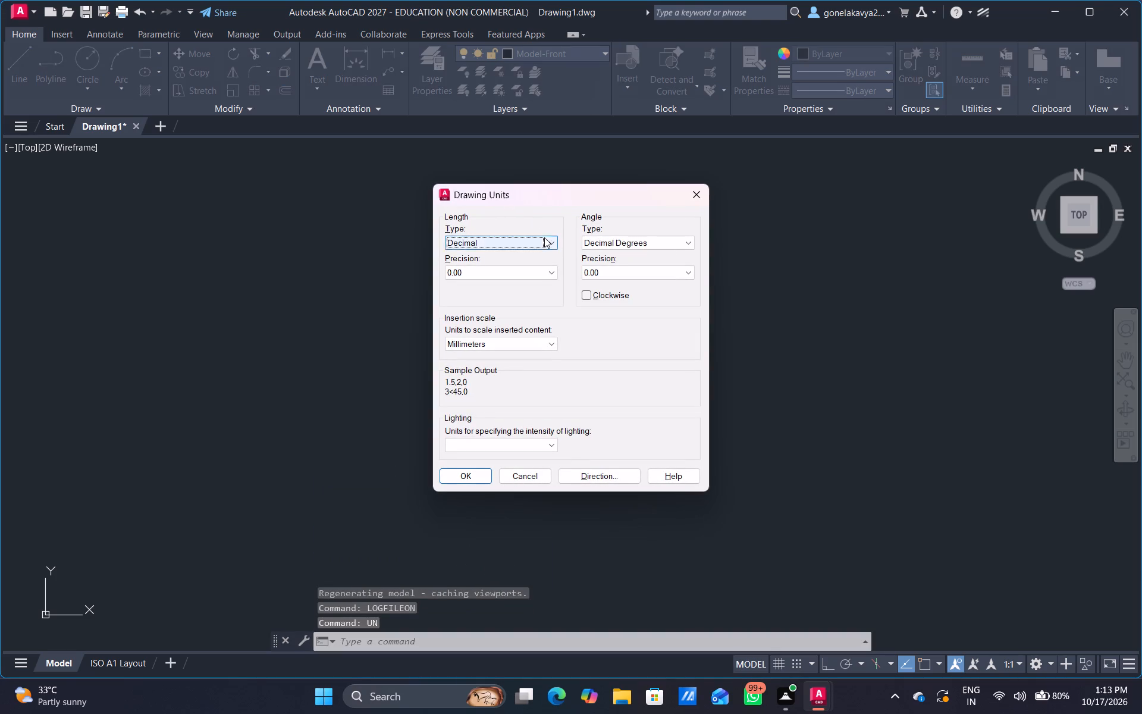
left_click(544, 237)
left_click(535, 271)
left_click(537, 270)
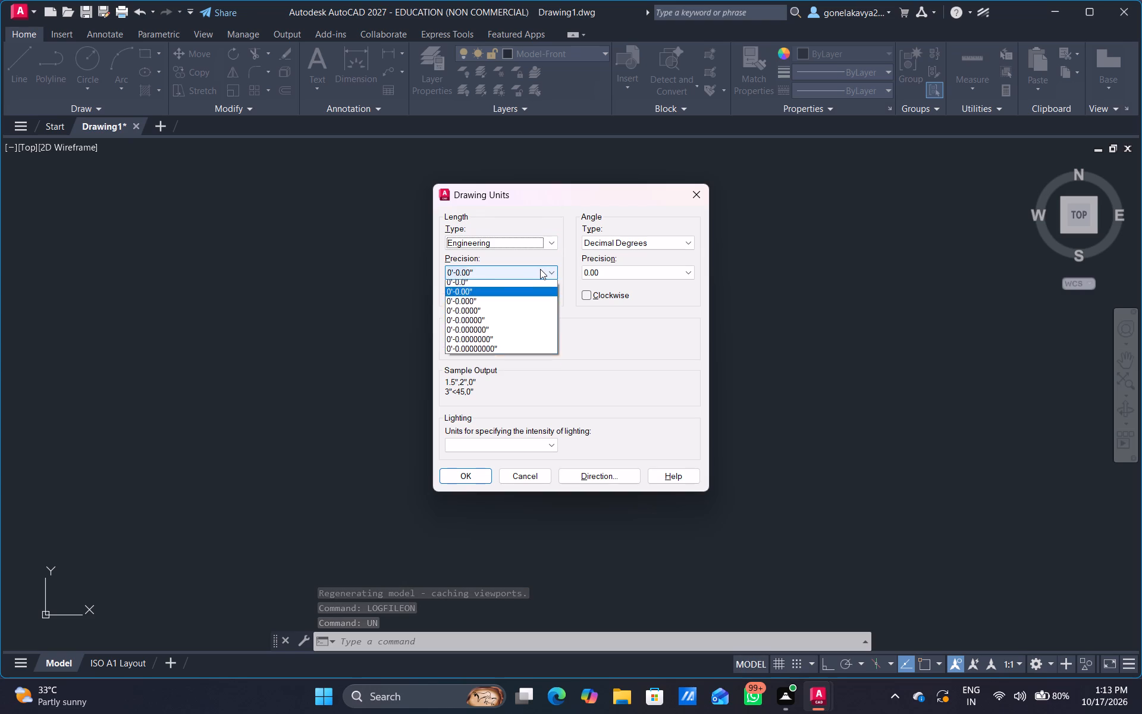
left_click(517, 286)
left_click(479, 345)
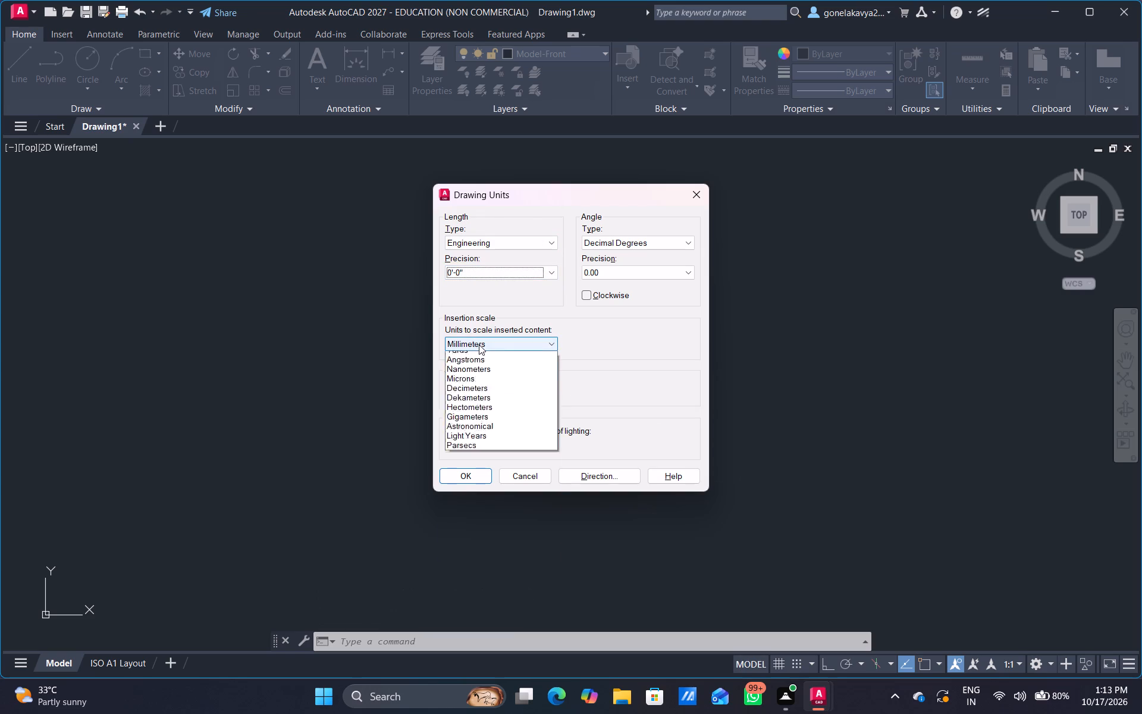
left_click(485, 370)
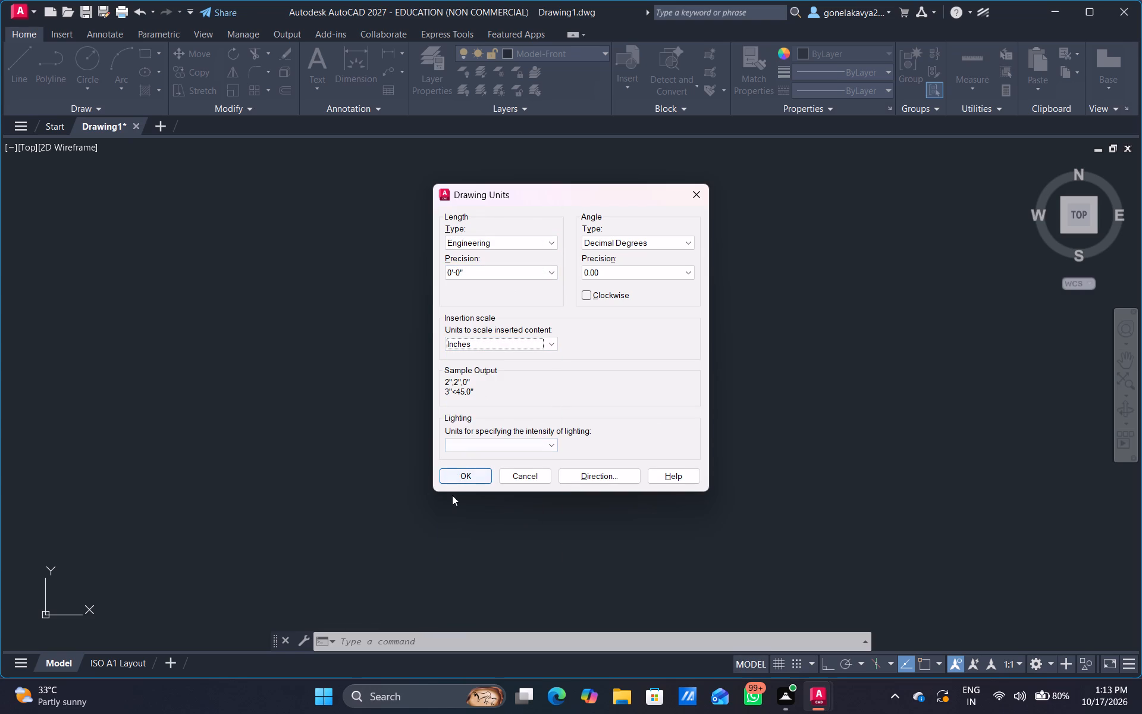
left_click(469, 475)
Set the ISO-25 dimension style override's primary units to Engineering format with 0'-0" precision.
key("d")
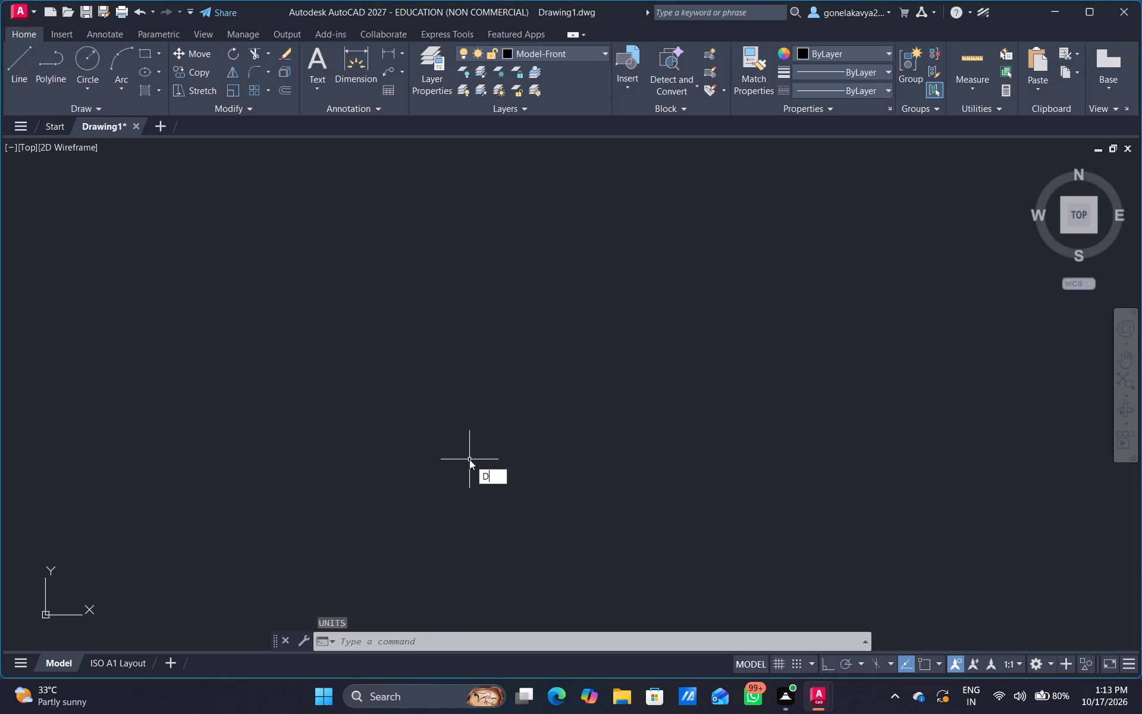
key("Return")
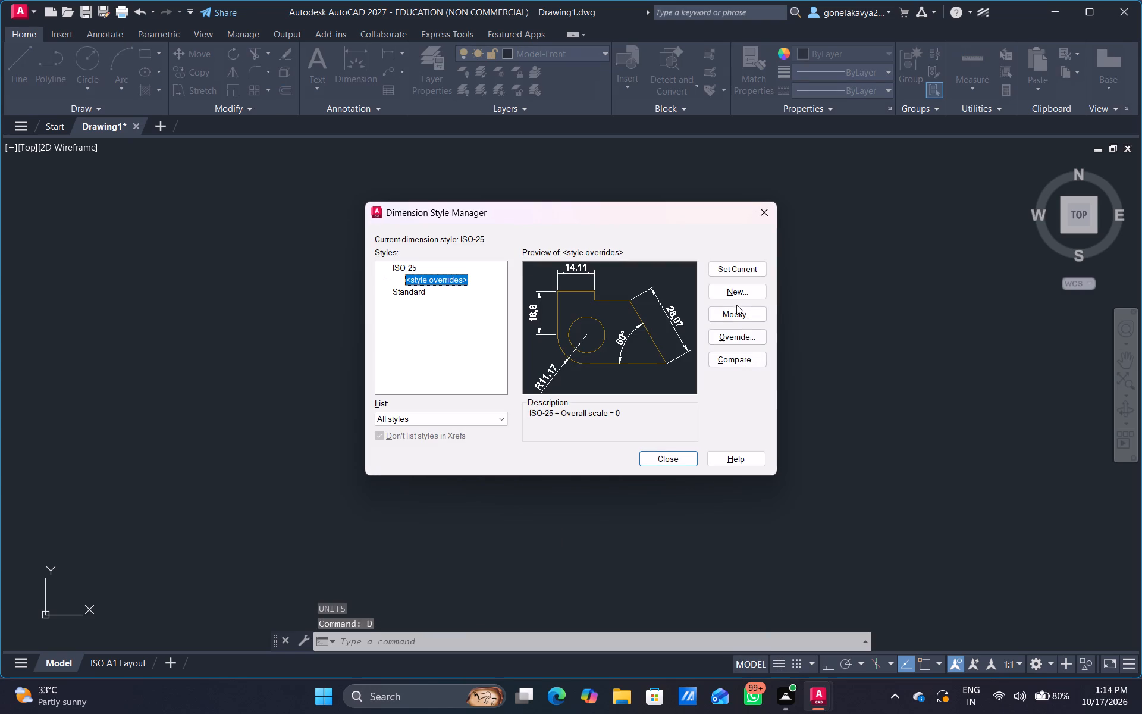
left_click(736, 316)
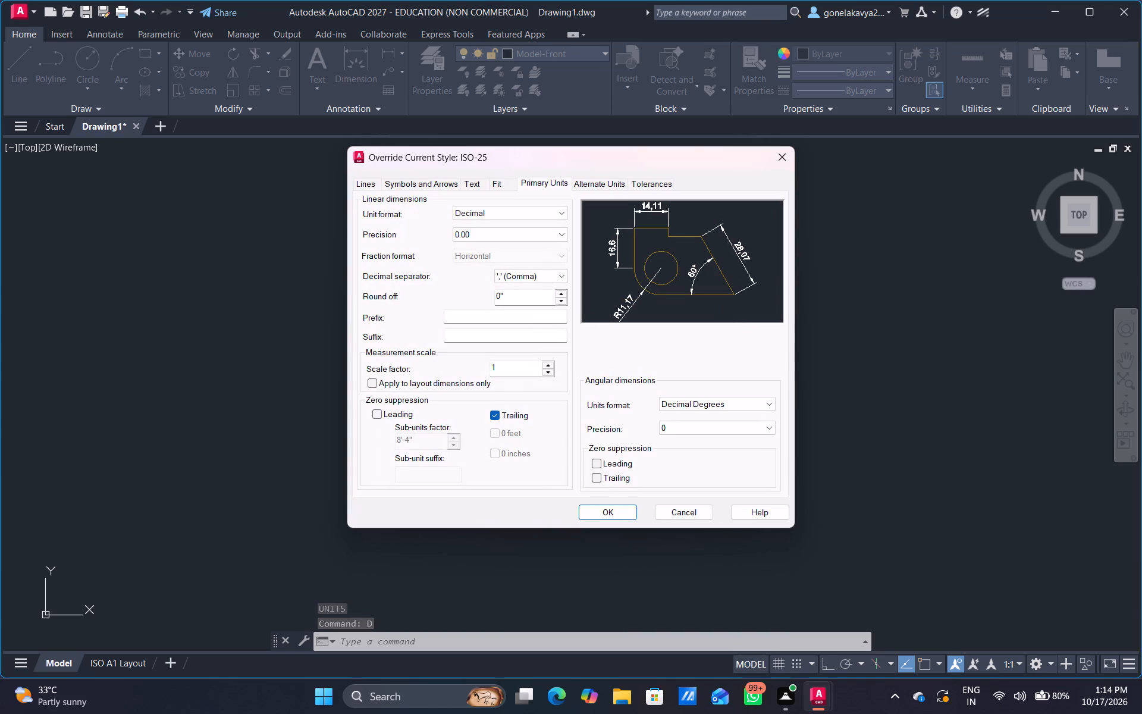
left_click(553, 211)
left_click(548, 245)
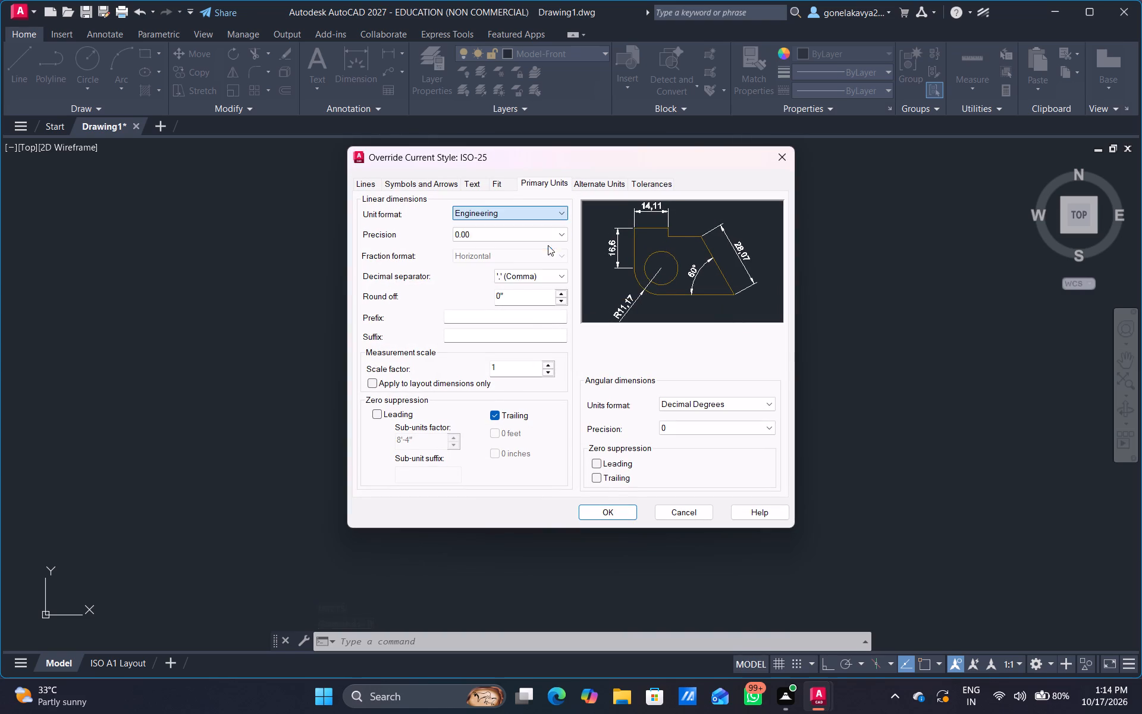
left_click(540, 240)
left_click(528, 249)
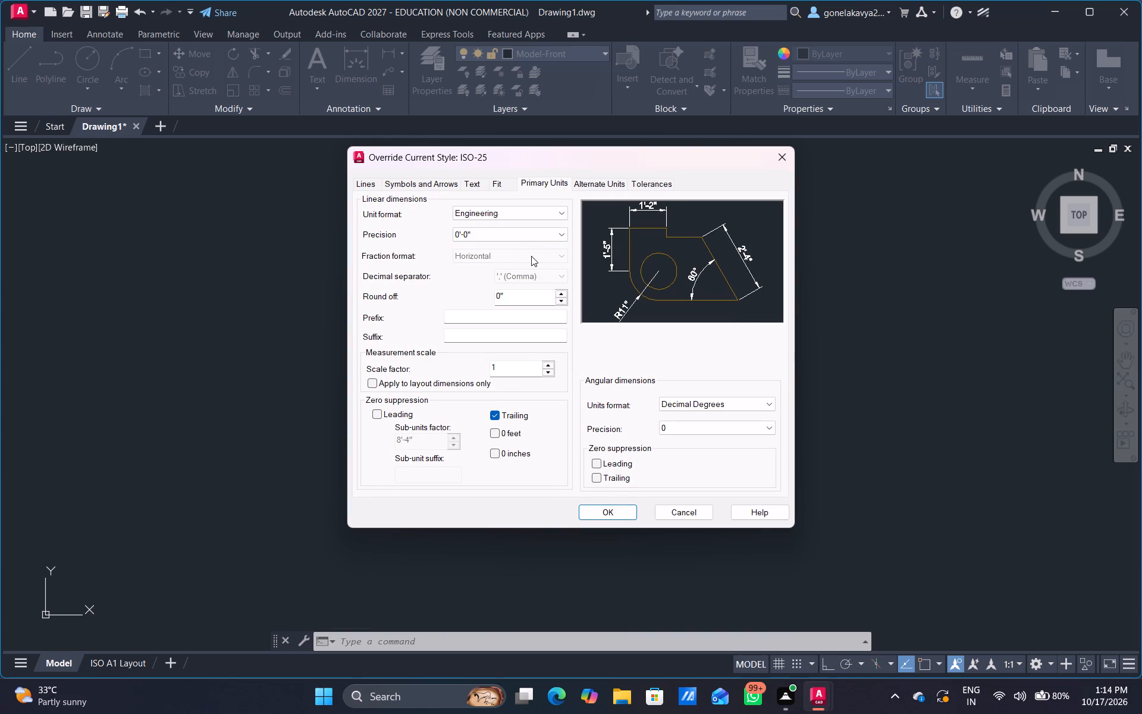
Set the ISO-25 override's dimension text height to 1 inch, make the style current and close the Dimension Style Manager.
left_click(468, 178)
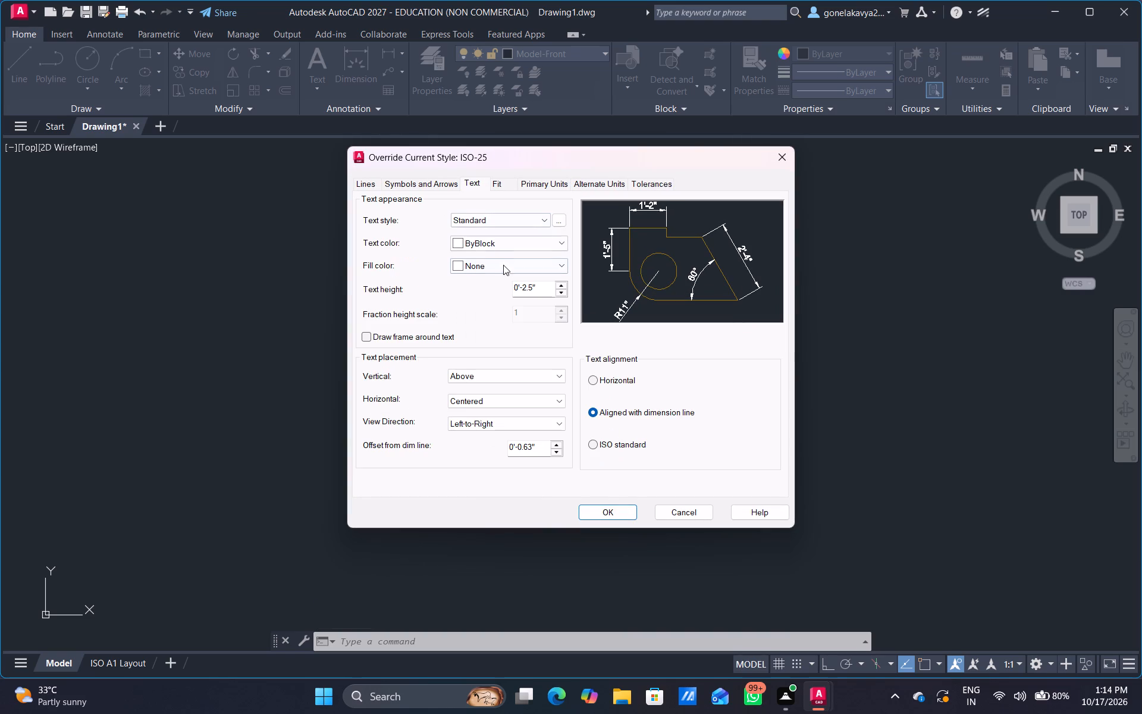
left_click_drag(550, 285, 470, 317)
key("BackSpace")
key("1")
left_click(628, 515)
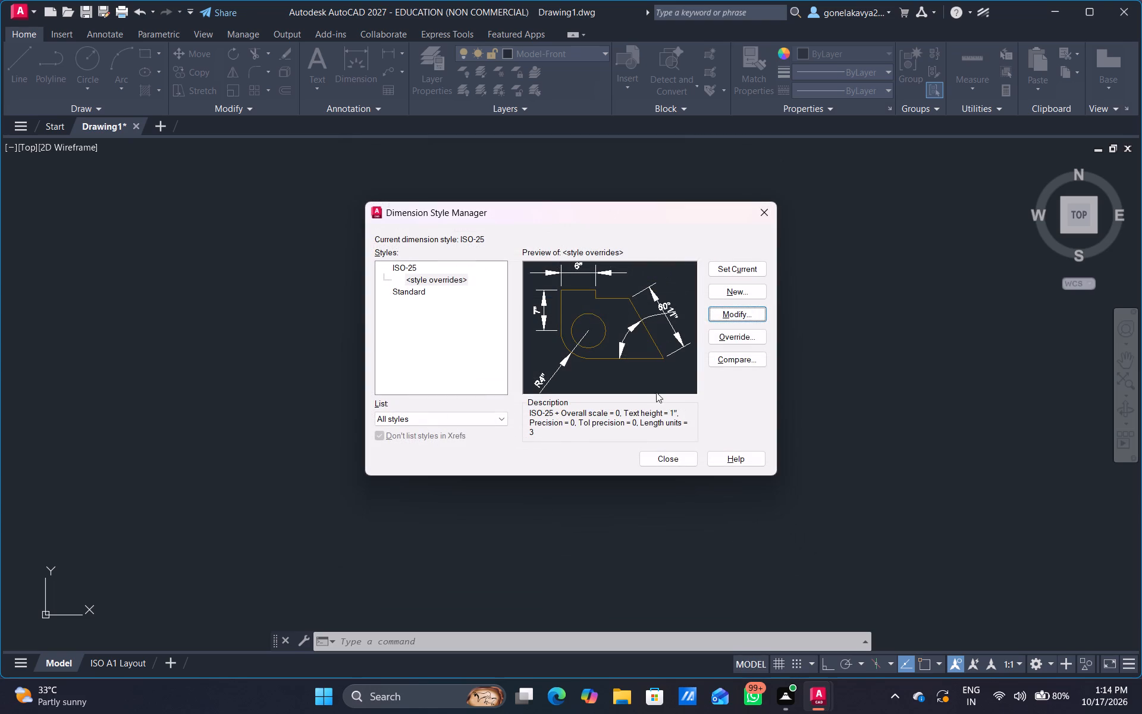
left_click(757, 265)
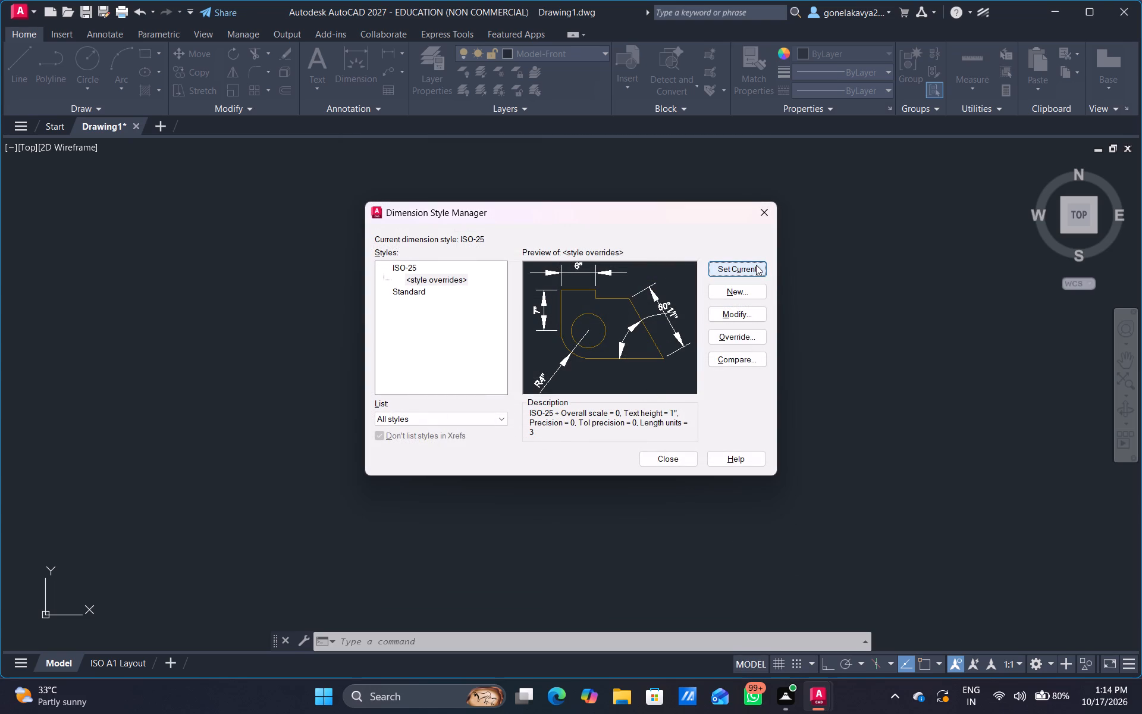
left_click(756, 265)
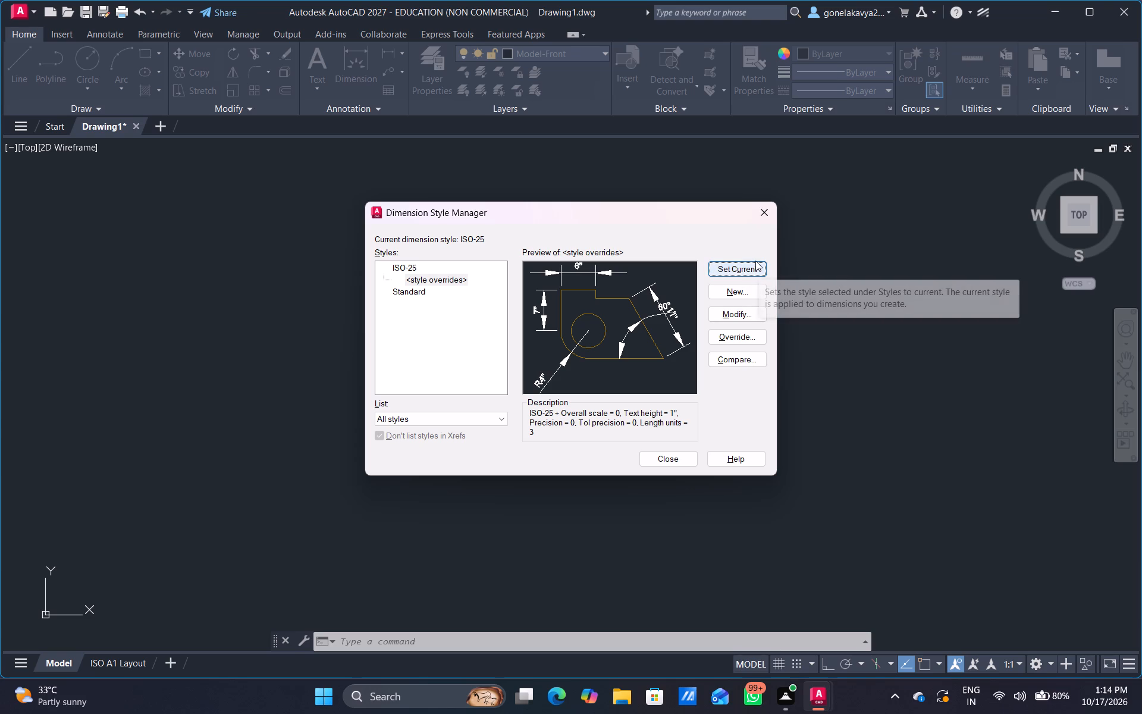
left_click(755, 262)
left_click(662, 459)
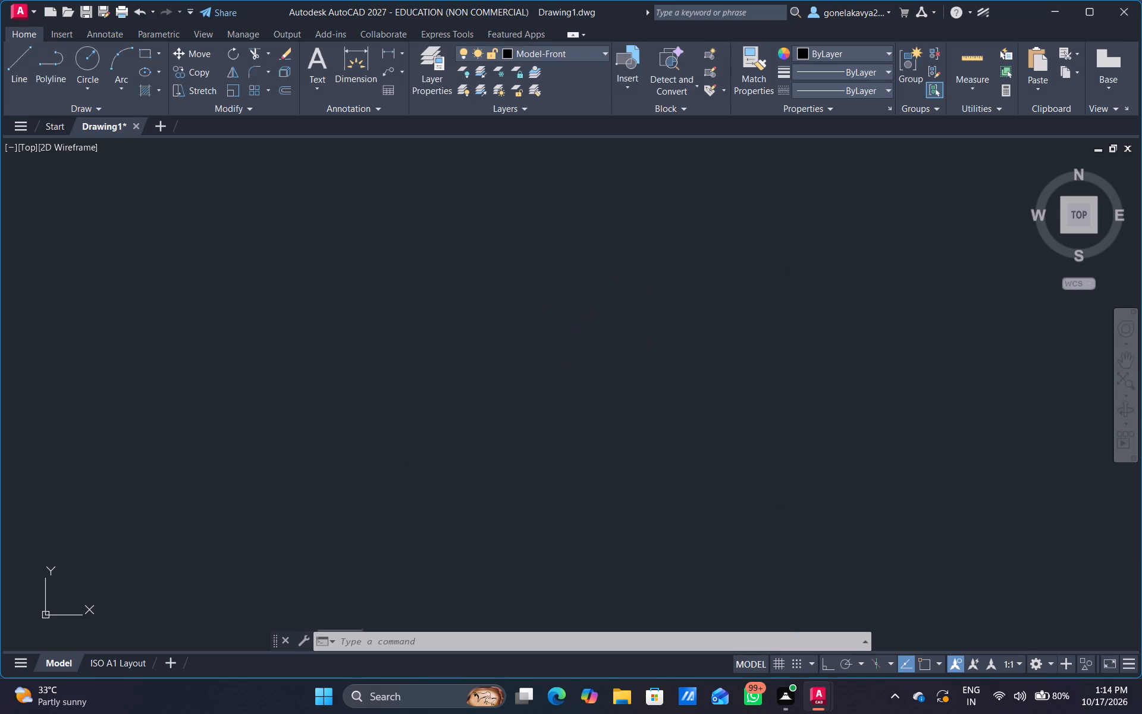
Turn on Ortho mode.
key("l")
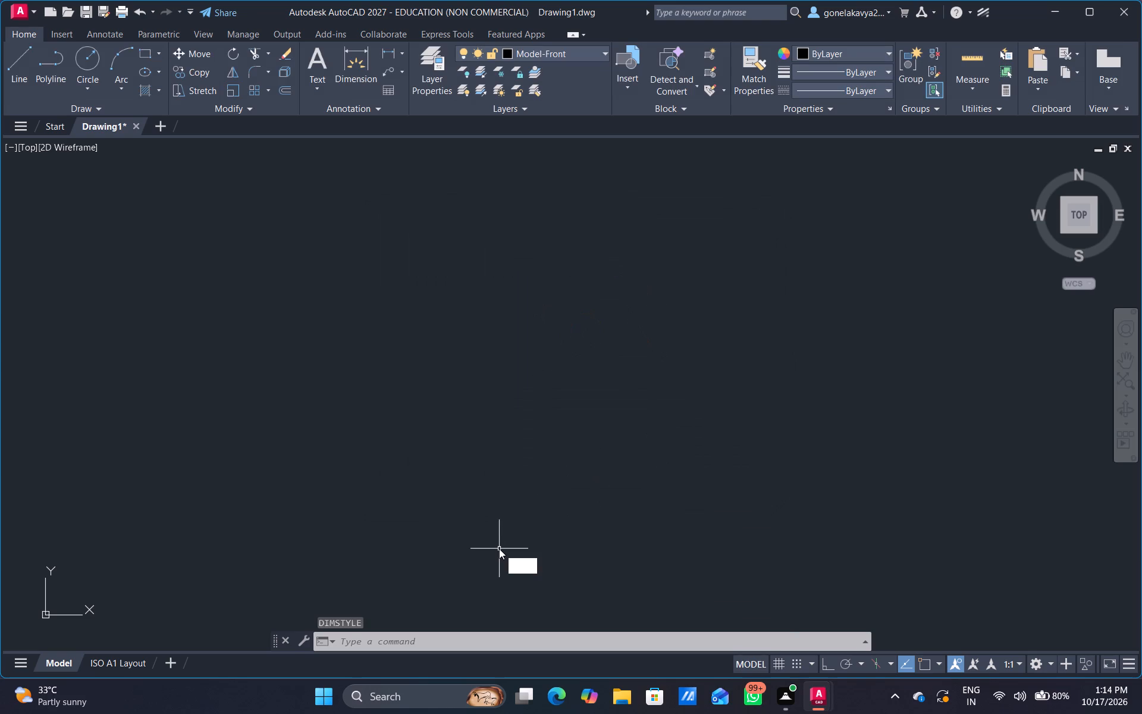
left_click(834, 663)
left_click_drag(658, 602, 668, 555)
left_click(686, 494)
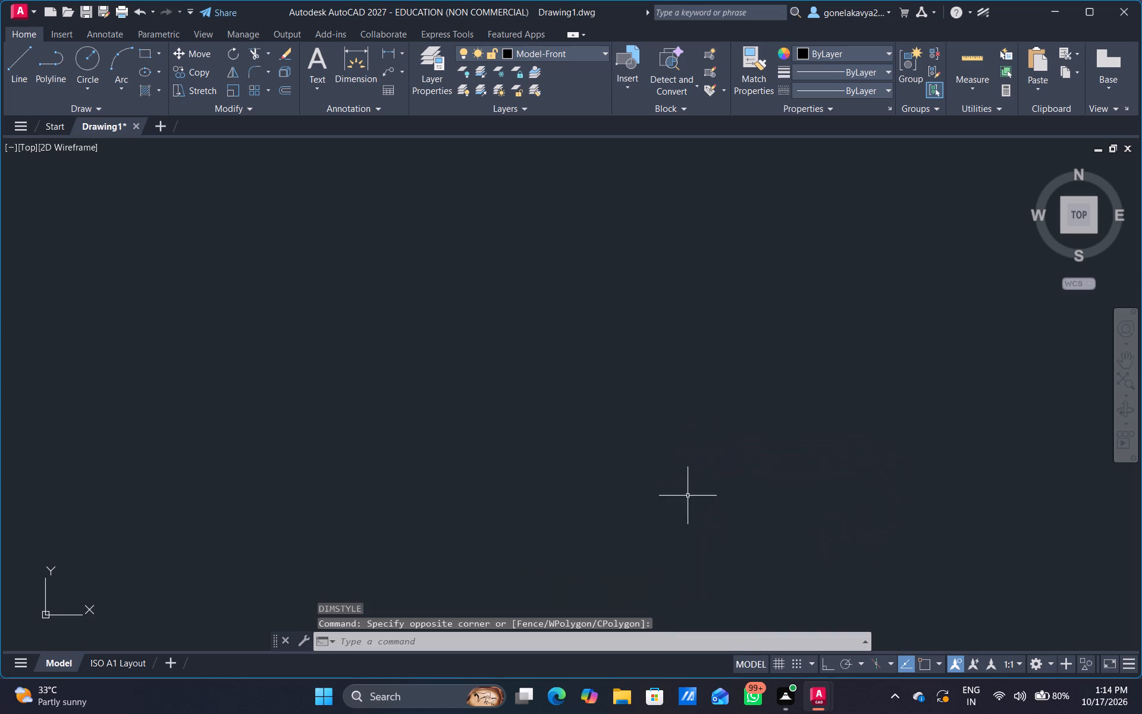
left_click_drag(839, 652, 830, 657)
left_click(829, 660)
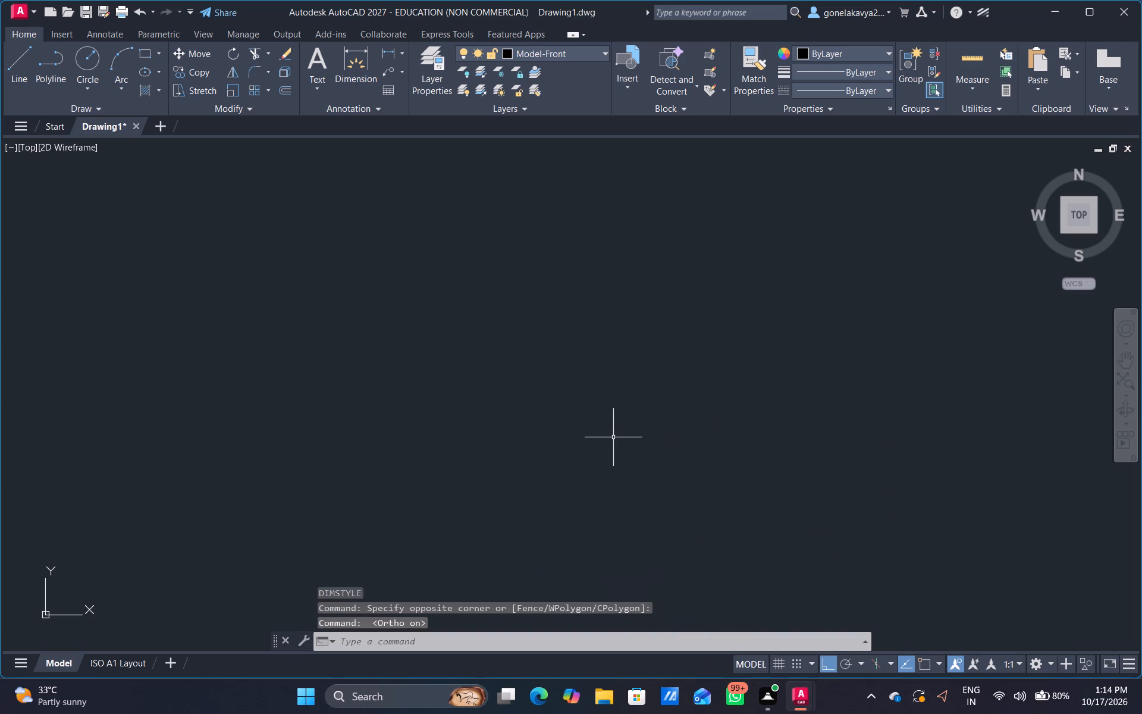
Draw a closed rectangular outline with the Line command, 28' wide and 38' high.
key("l")
key("Return")
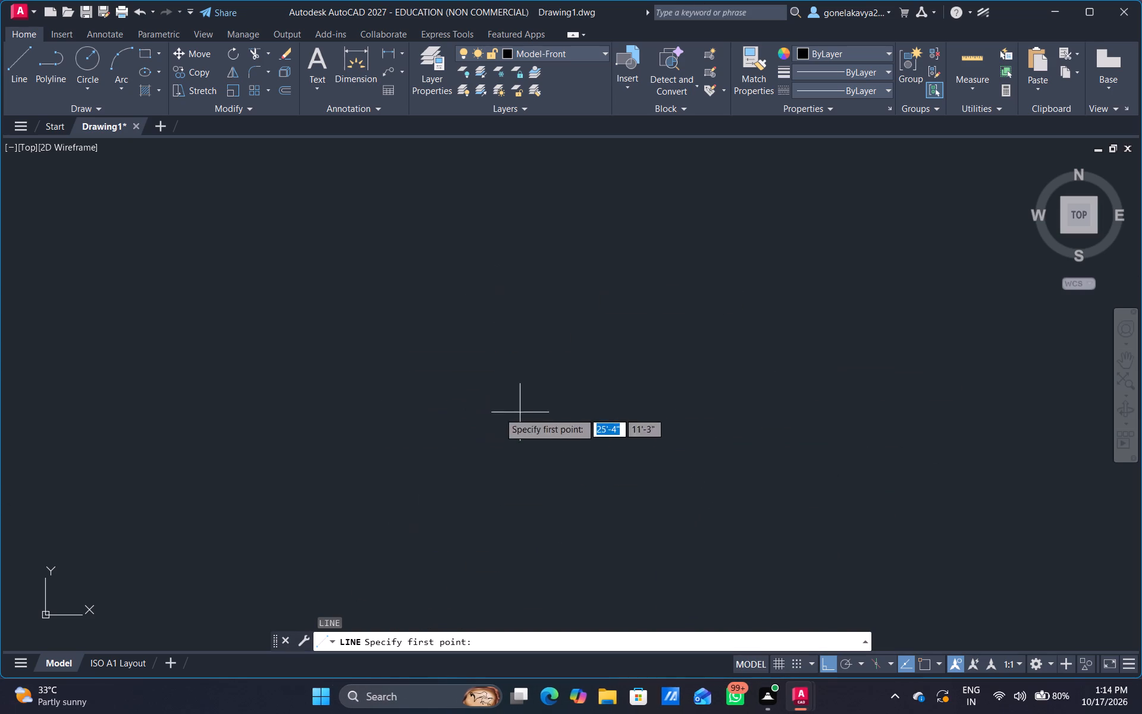
left_click_drag(415, 479, 470, 385)
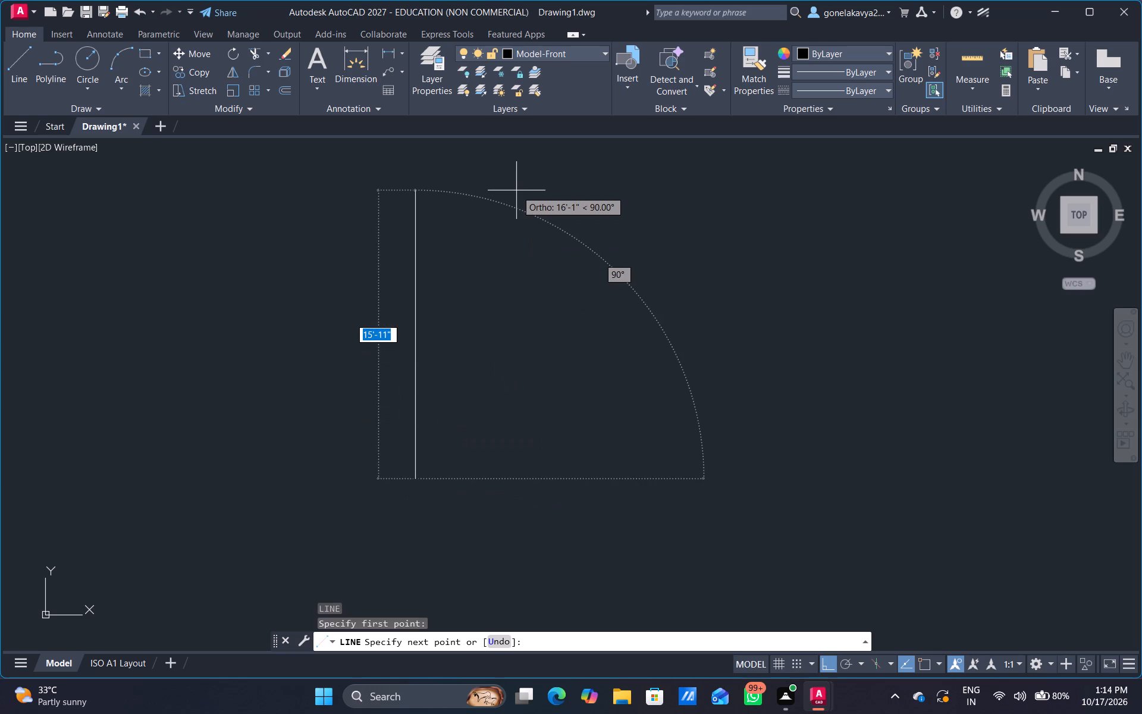
type("38'")
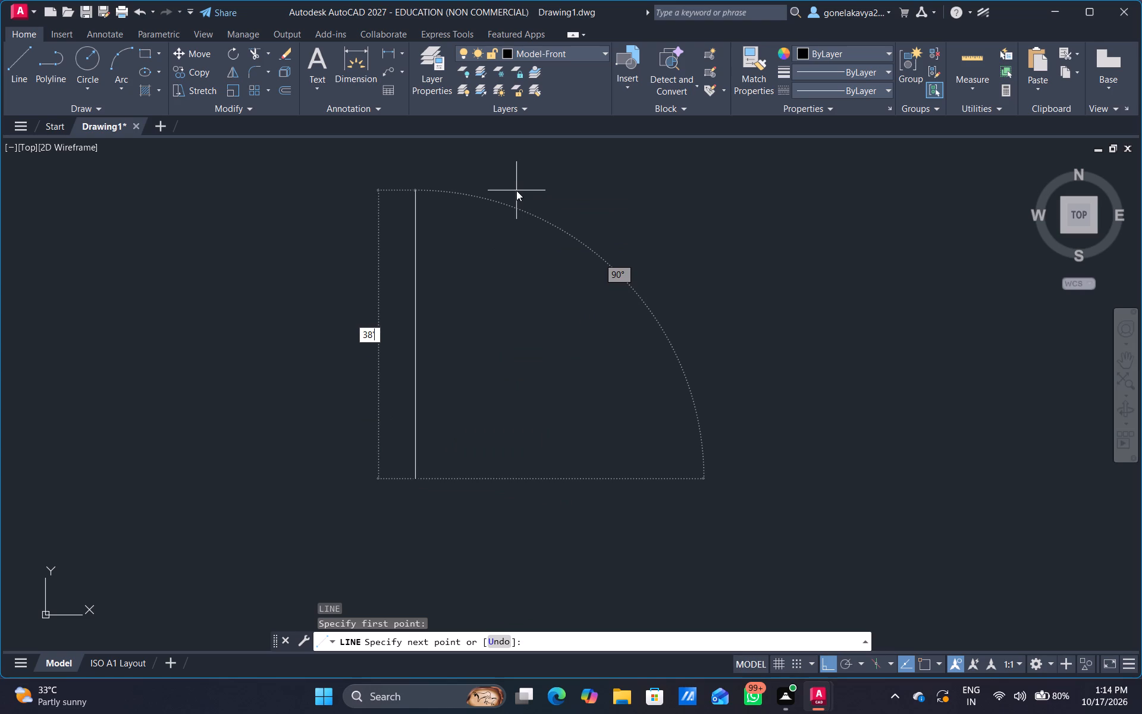
key("Return")
scroll(537, 287, "down", 3)
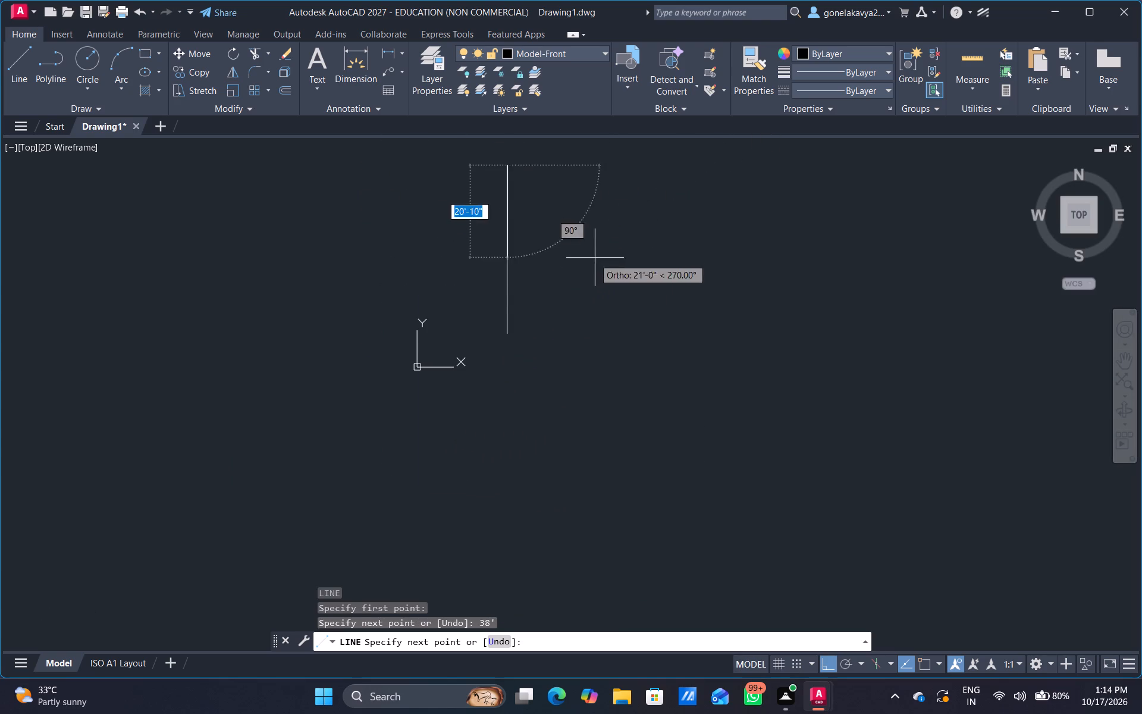
type("28'")
key("Return")
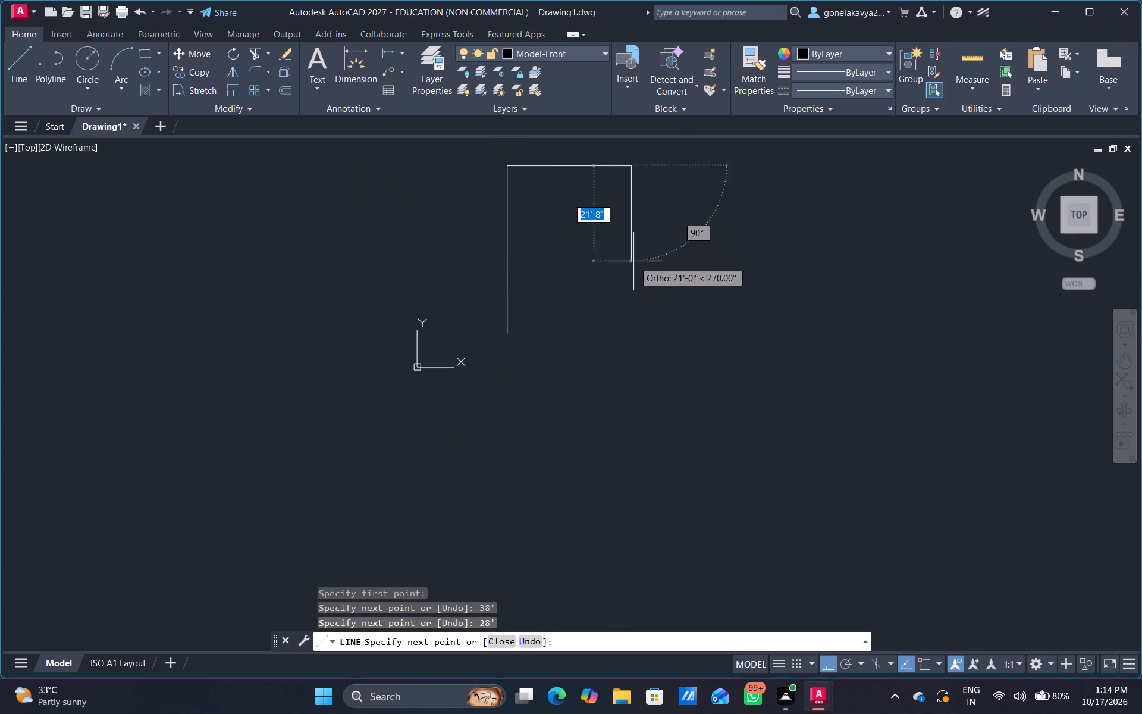
type("38'")
key("Return")
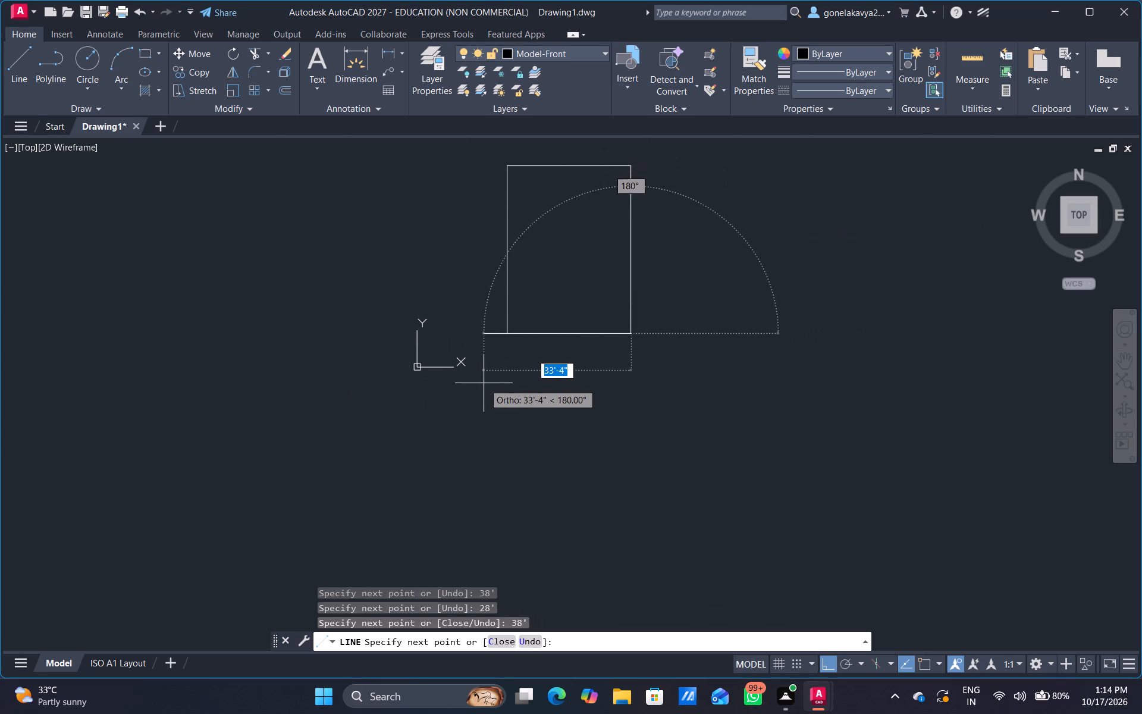
type("28'")
key("Return")
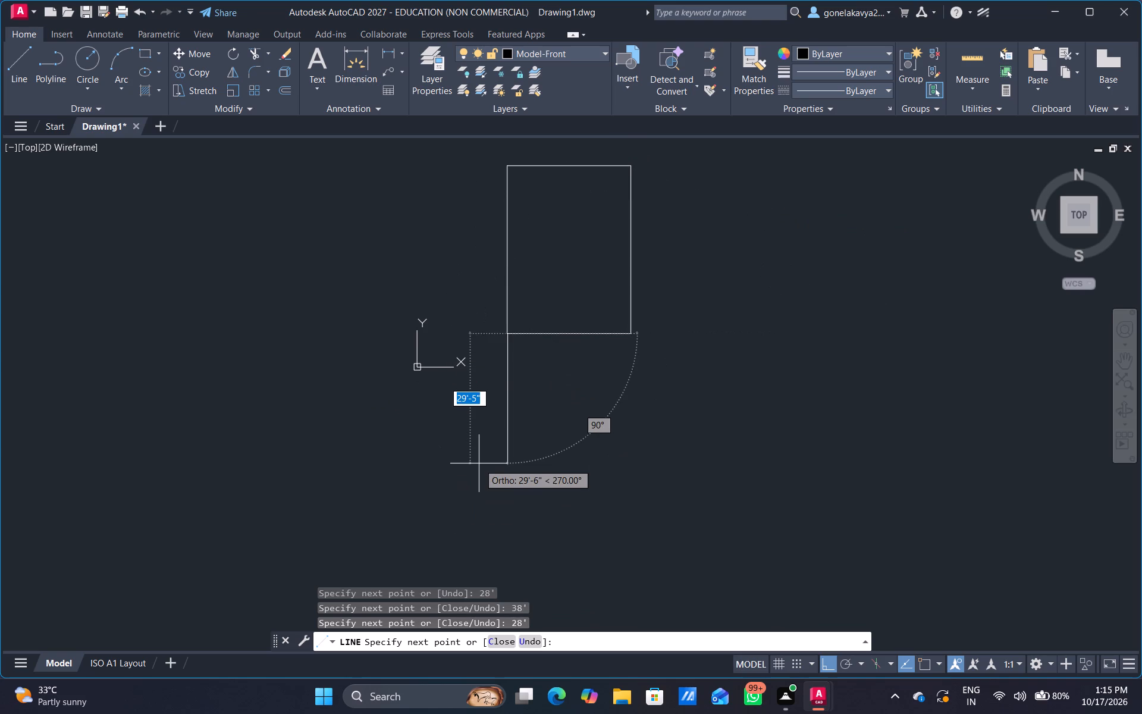
key("Escape")
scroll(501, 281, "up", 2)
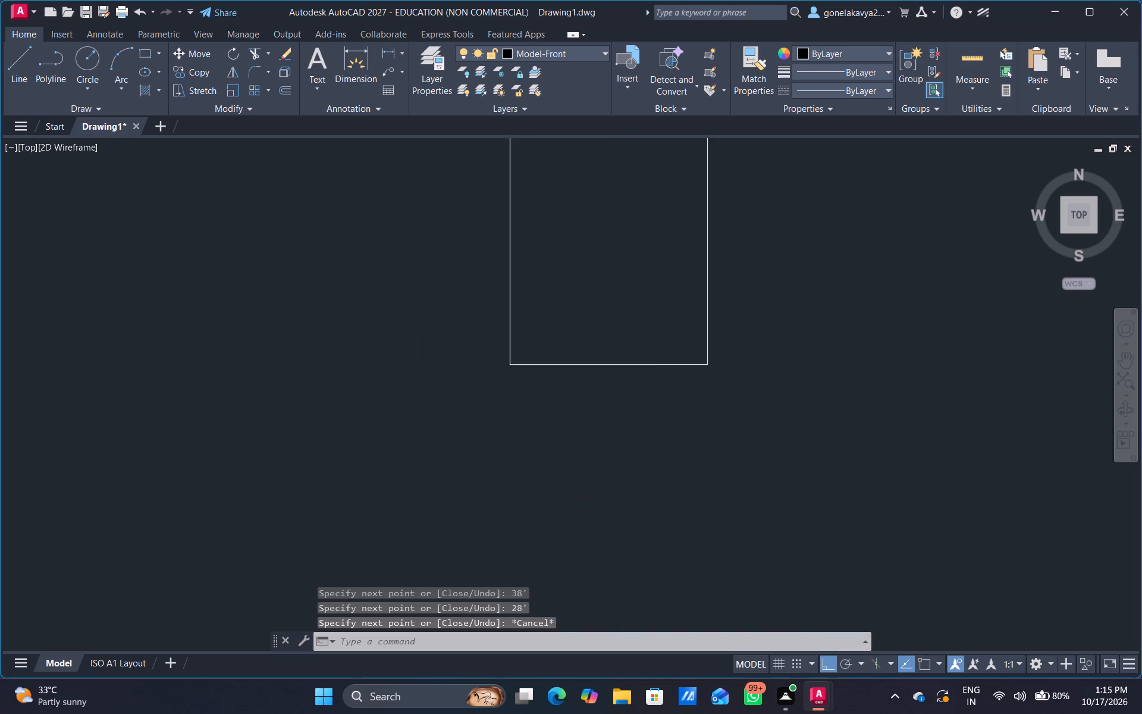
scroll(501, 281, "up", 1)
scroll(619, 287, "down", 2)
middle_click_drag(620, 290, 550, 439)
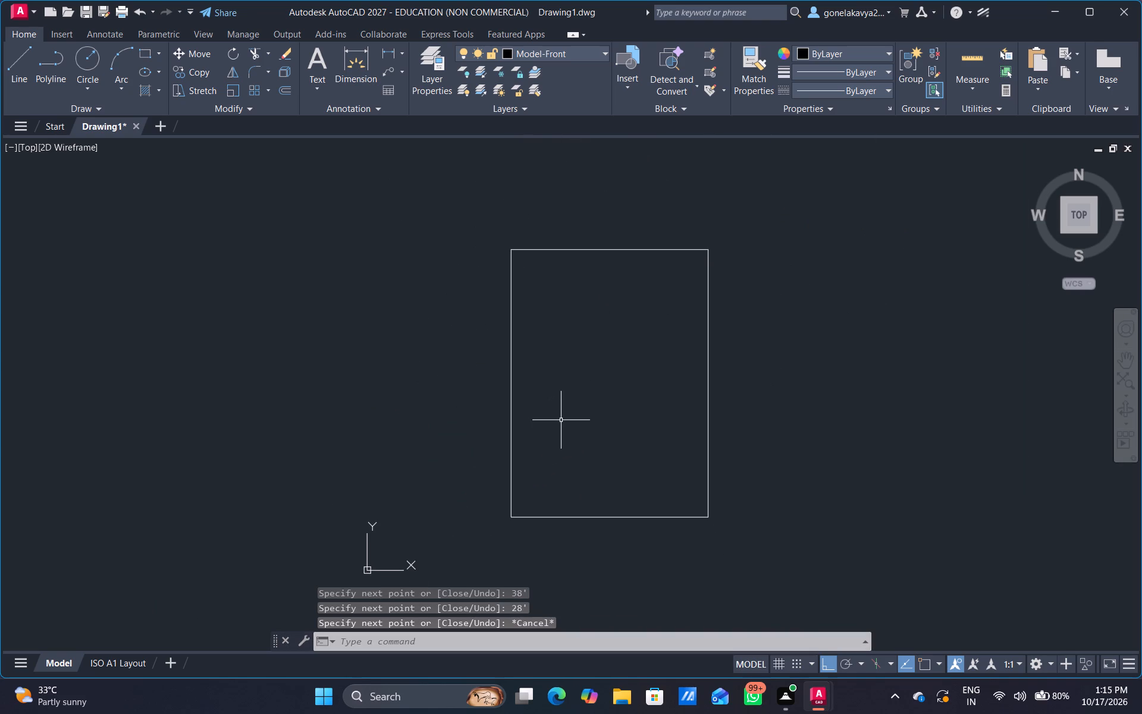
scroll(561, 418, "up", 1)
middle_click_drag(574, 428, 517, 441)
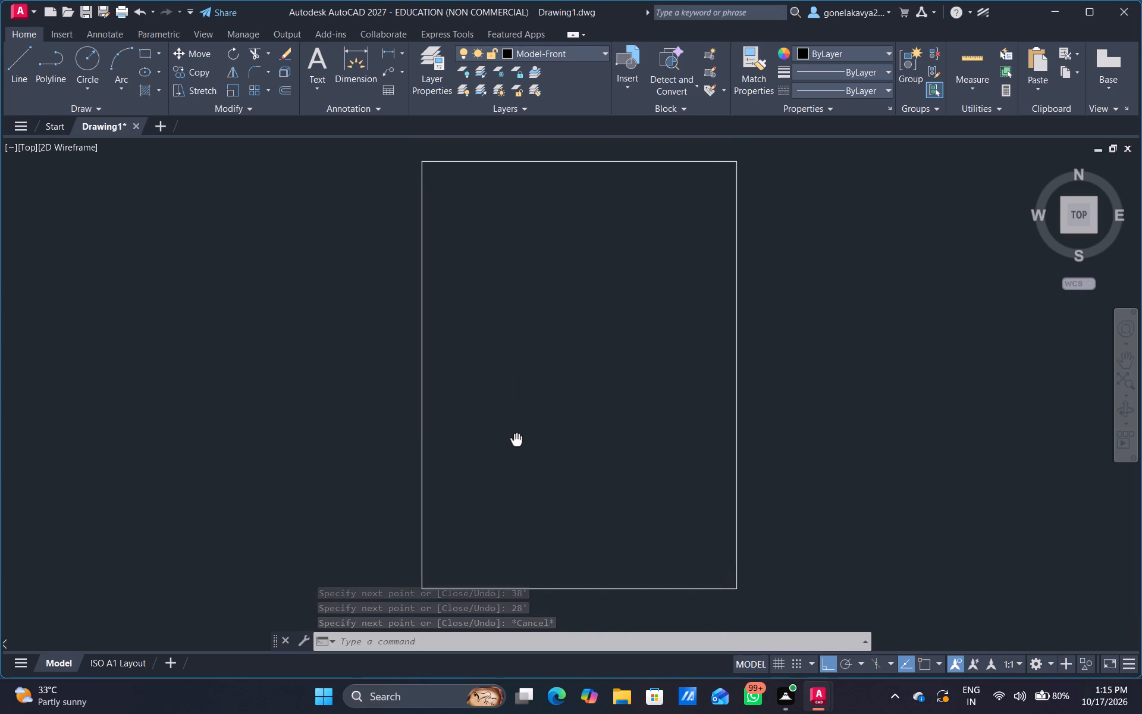
Offset all four sides of the rectangular outline 9" inward to form the outer walls.
middle_click_drag(517, 441, 547, 456)
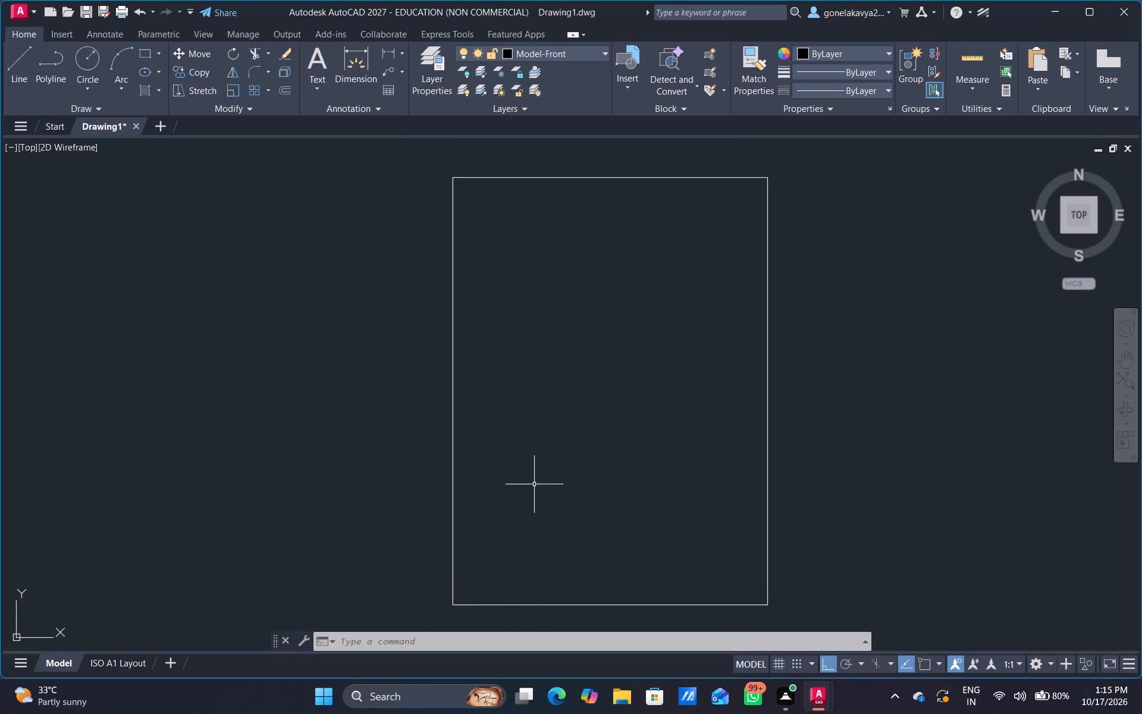
key("Escape")
key("o")
key("Return")
type("9\"")
key("Return")
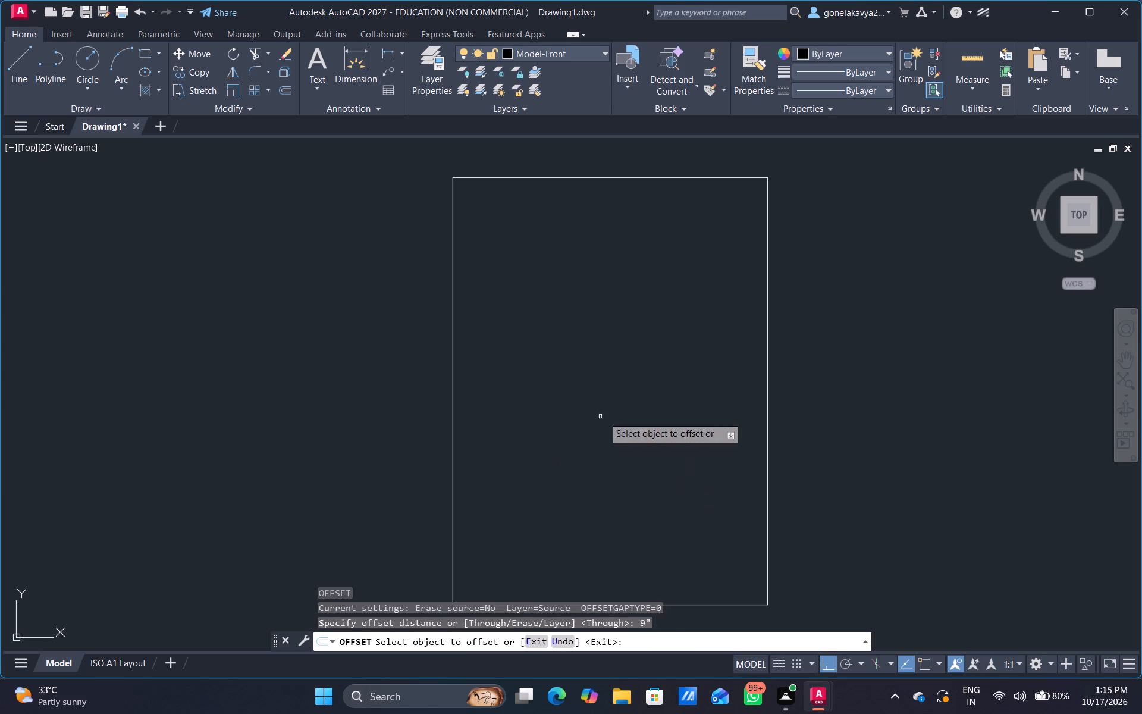
left_click_drag(453, 464, 459, 465)
left_click(562, 449)
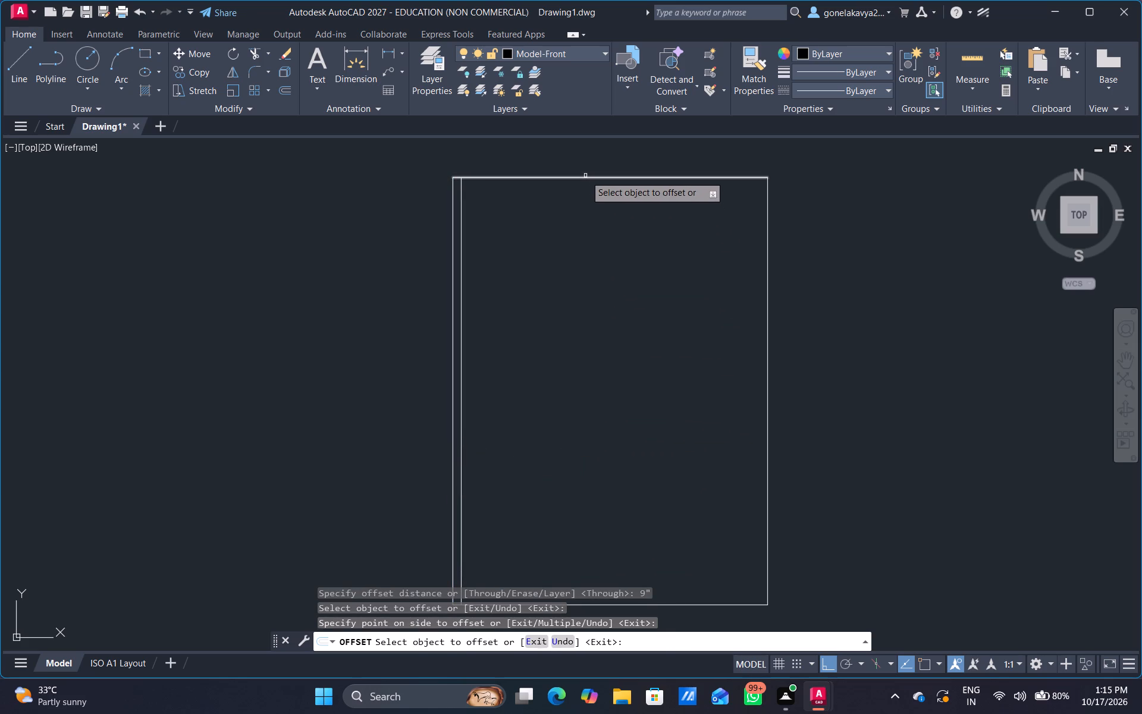
left_click(585, 176)
left_click(587, 231)
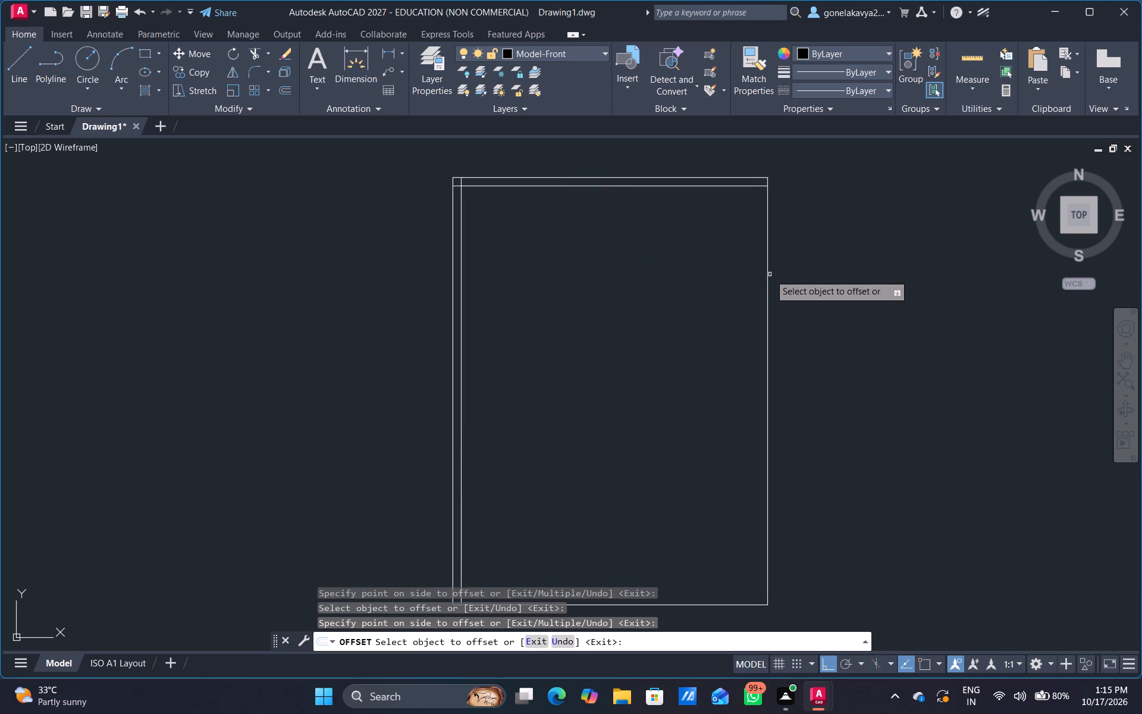
left_click_drag(770, 287, 751, 298)
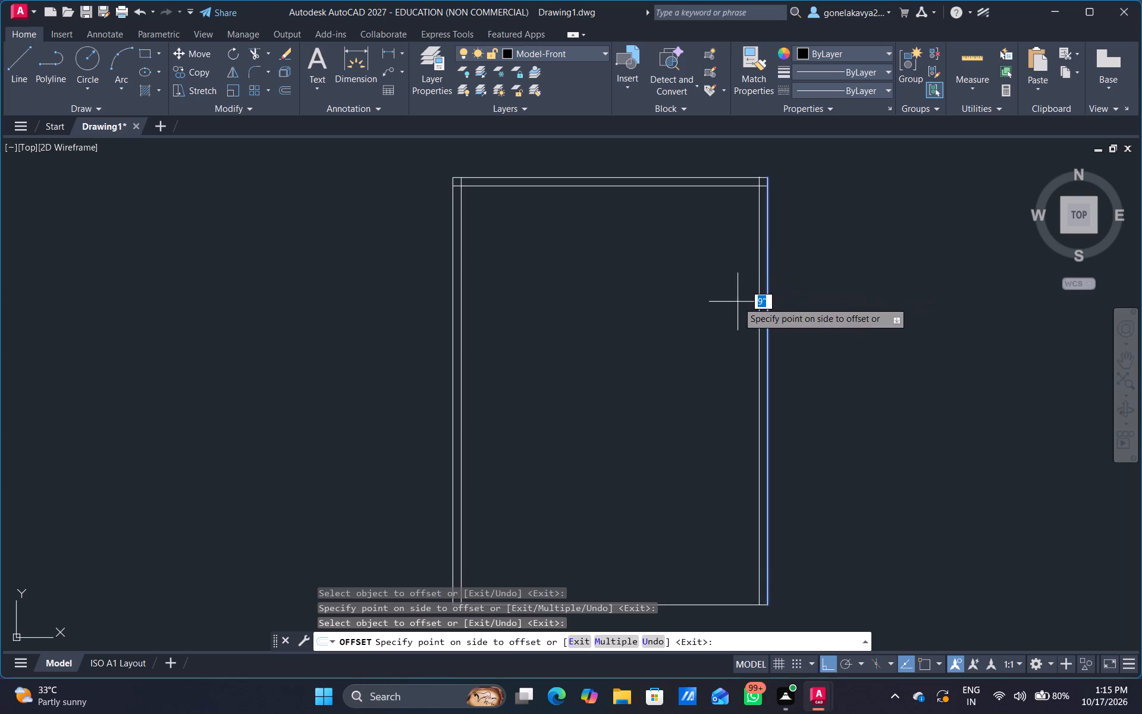
left_click(738, 302)
scroll(696, 410, "down", 1)
middle_click_drag(685, 440, 630, 372)
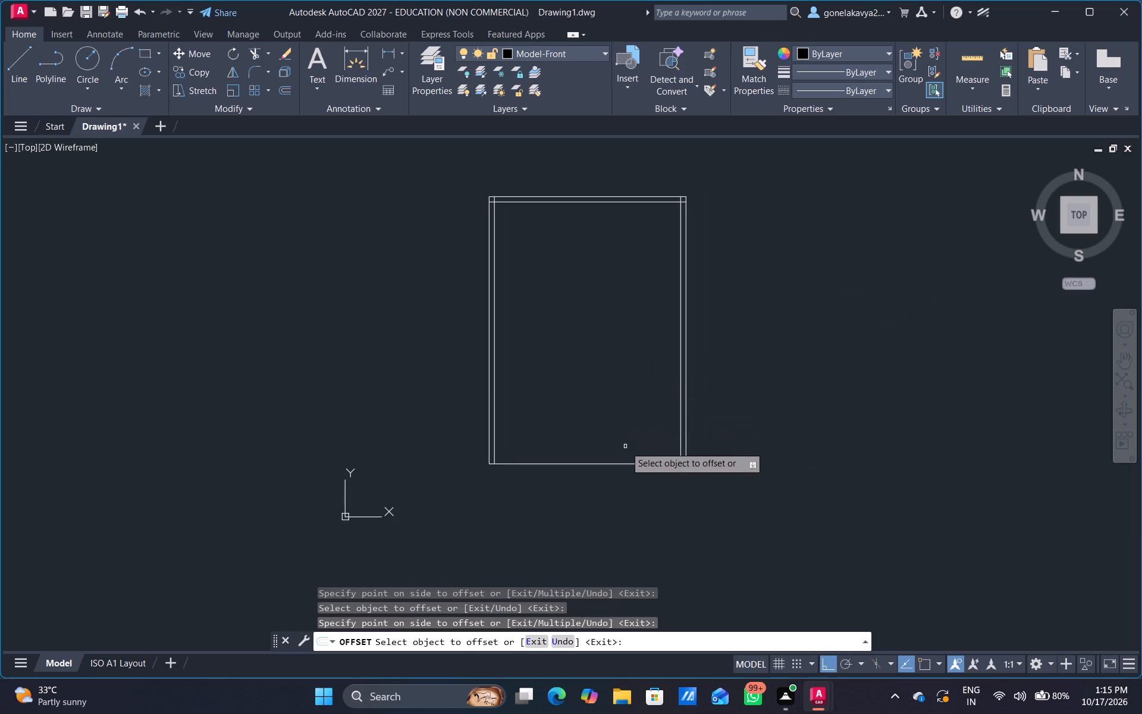
scroll(620, 445, "up", 1)
left_click(617, 472)
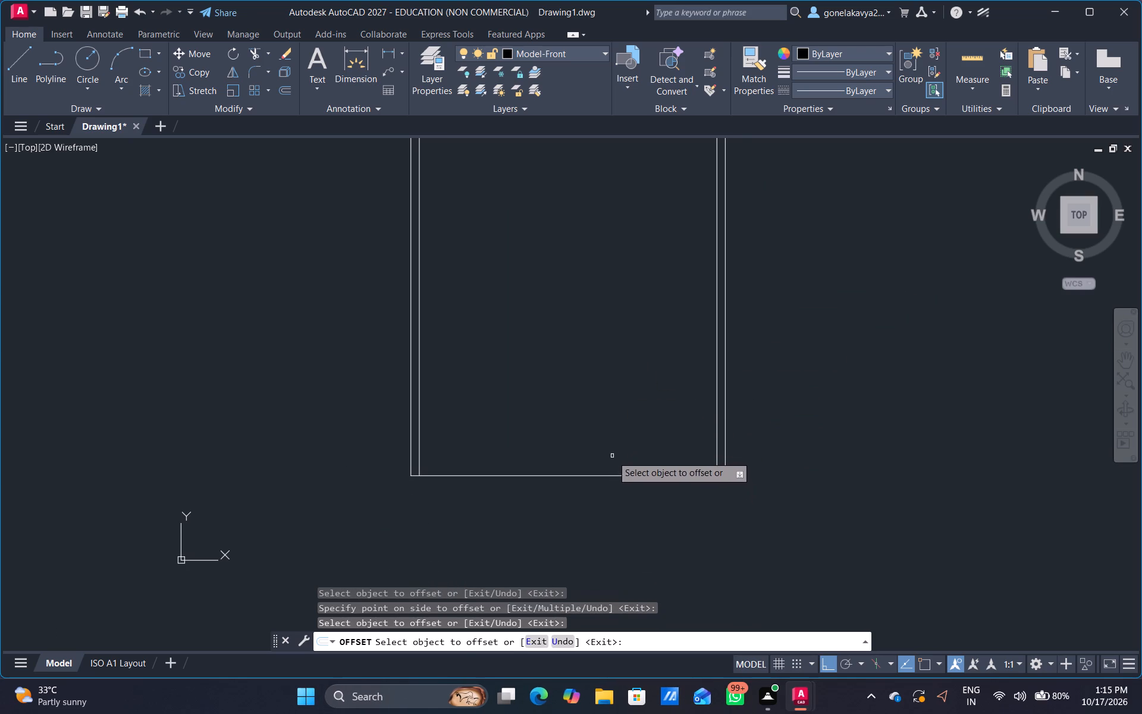
left_click(600, 472)
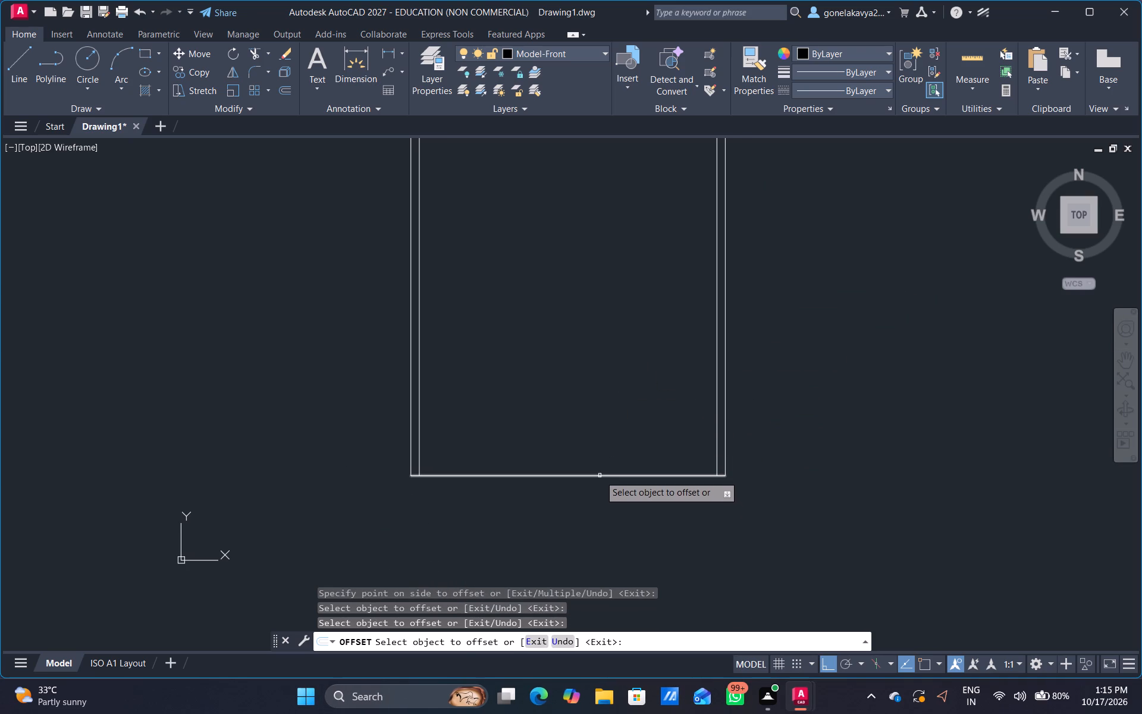
left_click(600, 475)
left_click(611, 407)
Offset the left wall's inner line 12'6" toward the interior of the plan.
middle_click_drag(579, 259, 628, 421)
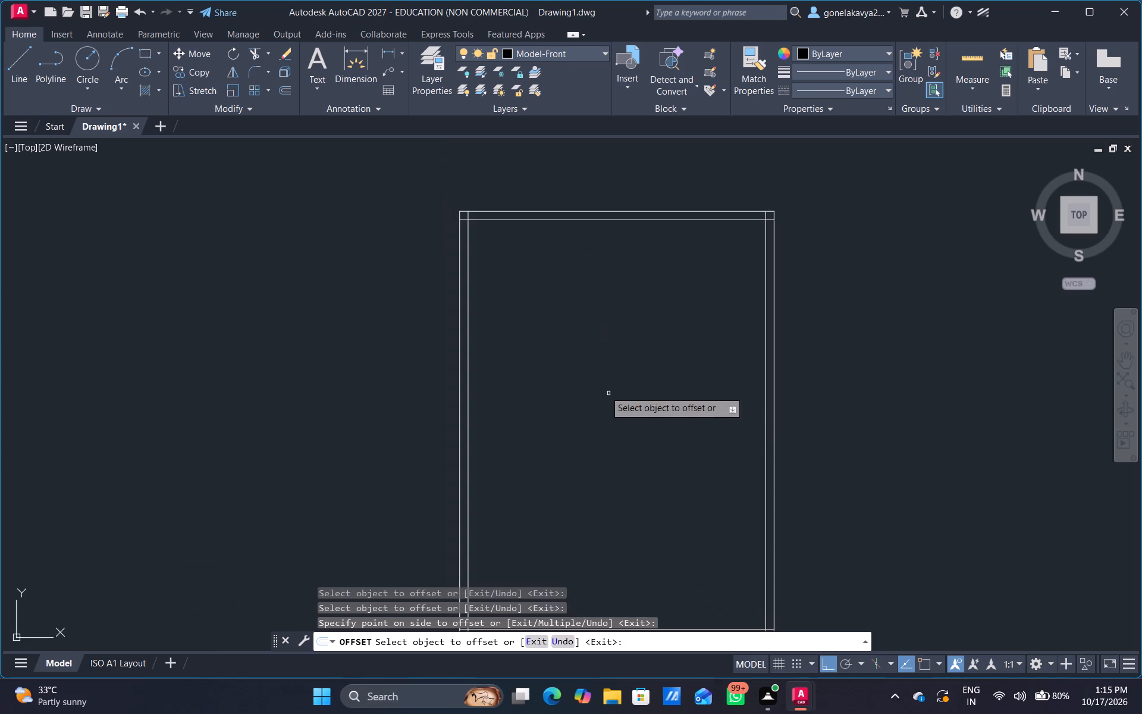
scroll(547, 353, "up", 1)
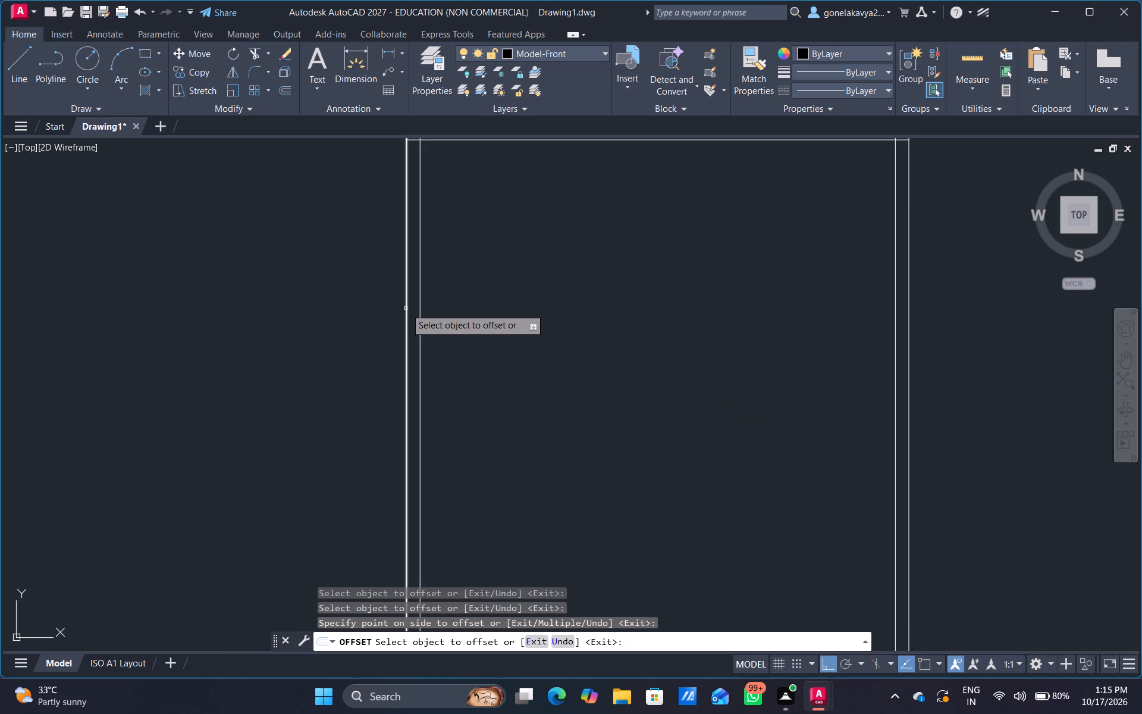
left_click(421, 242)
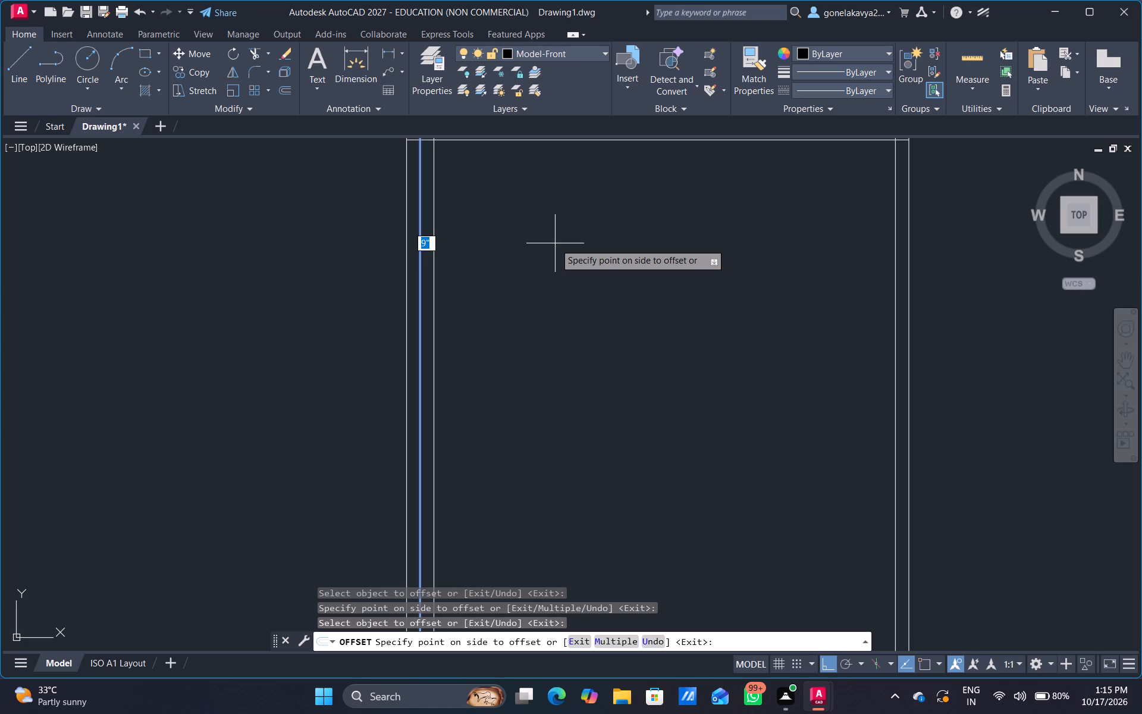
key("1")
key("3")
key("BackSpace")
key("2")
type("'6")
key("shift+quotedbl")
key("Return")
Offset the new vertical interior line 4.5" to its right to give the partition its thickness.
scroll(524, 269, "down", 1)
middle_click_drag(533, 315, 512, 285)
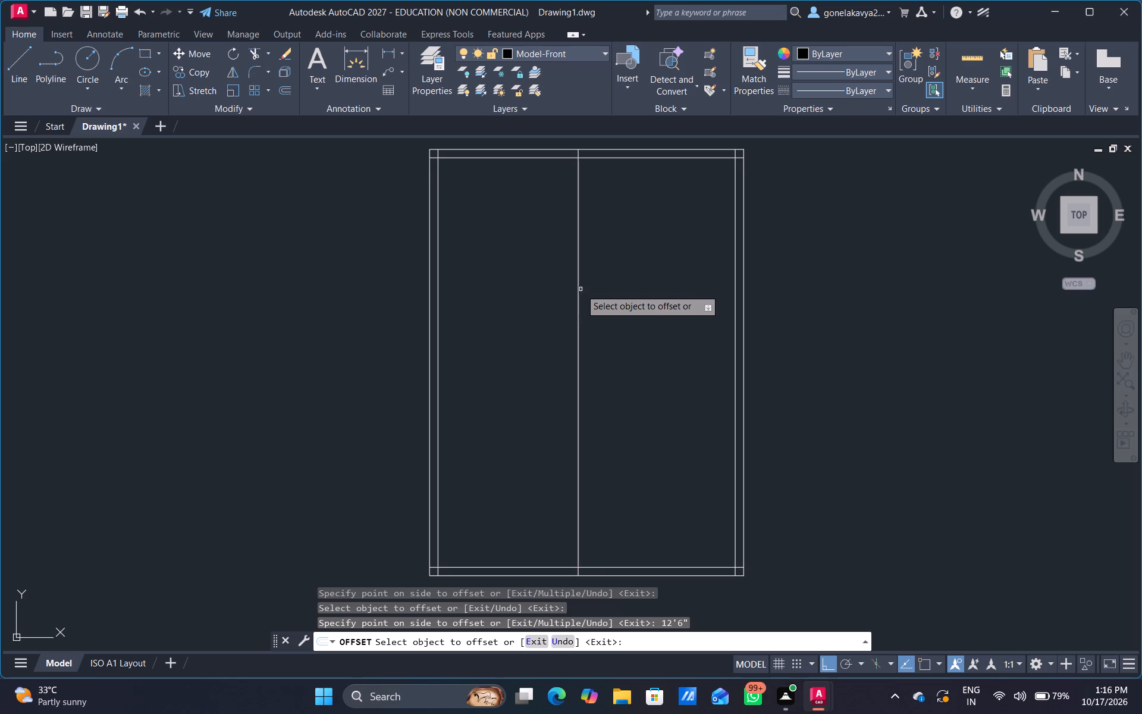
left_click(581, 289)
left_click(576, 296)
left_click(577, 297)
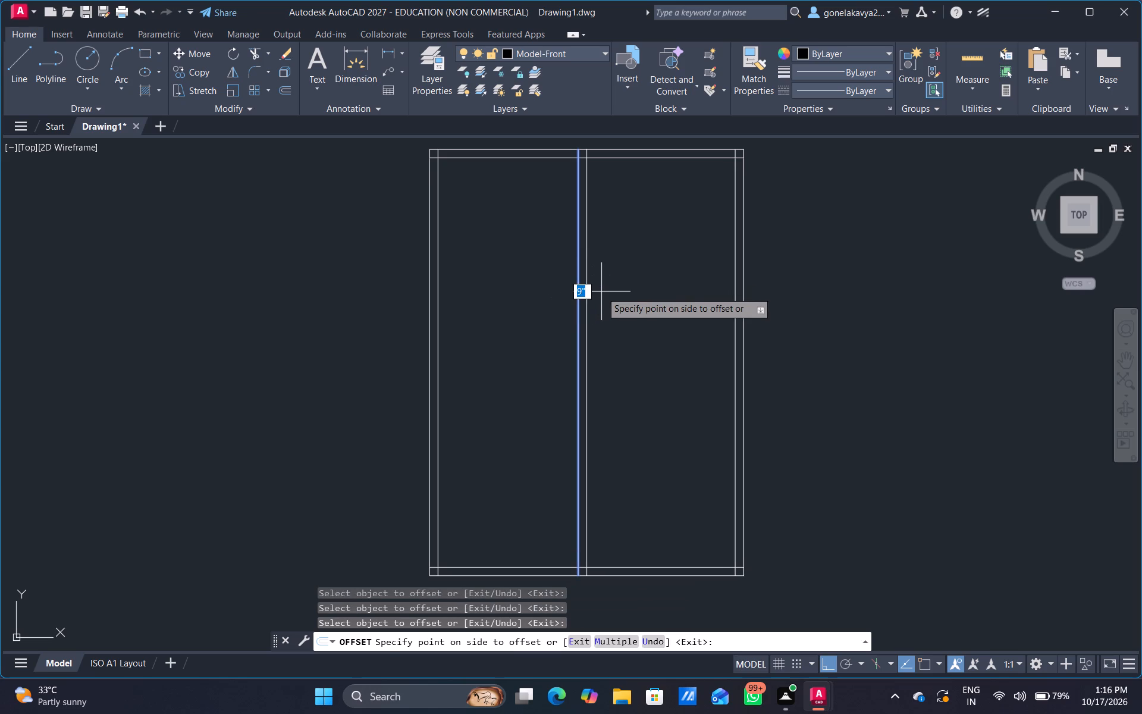
key("7")
key("BackSpace")
type("4.5")
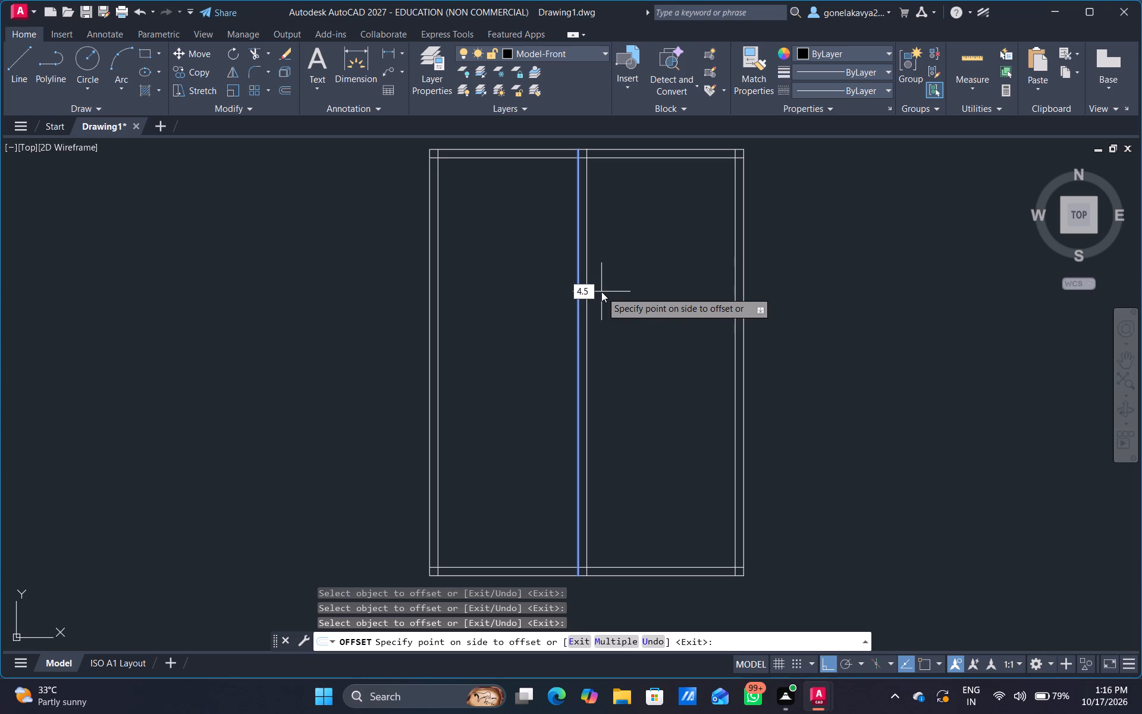
key("shift+quotedbl")
key("Return")
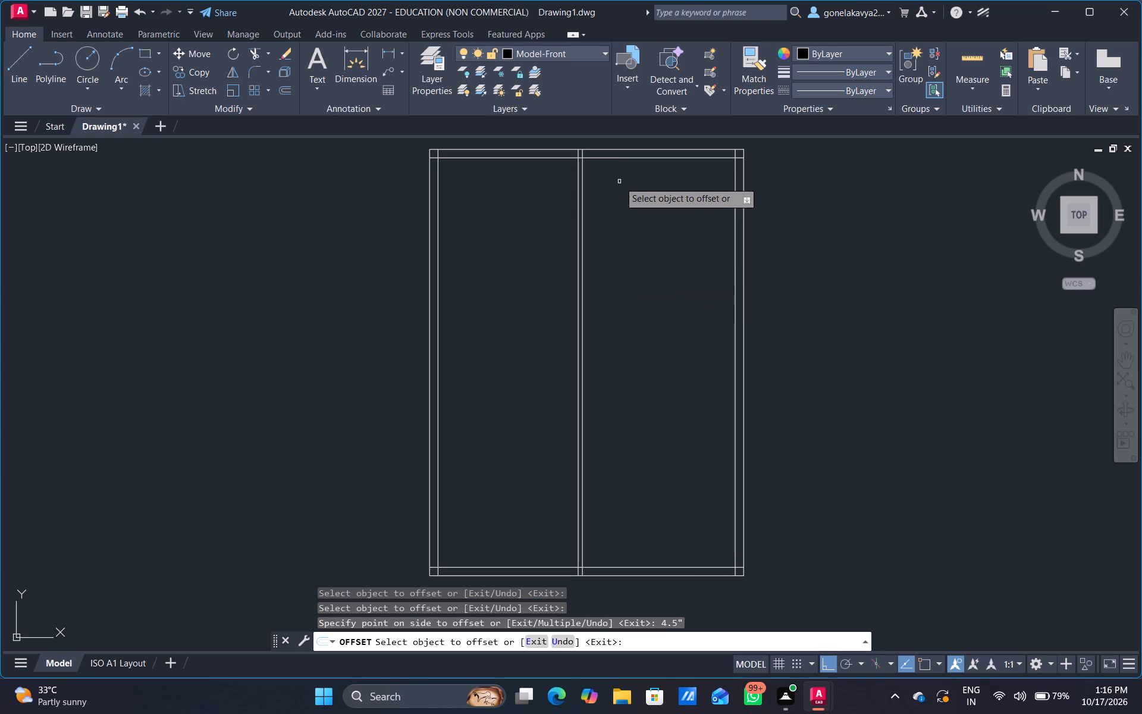
Lay out a 4.5" thick horizontal partition with Offset, 12' below the top wall's inner line.
left_click(638, 156)
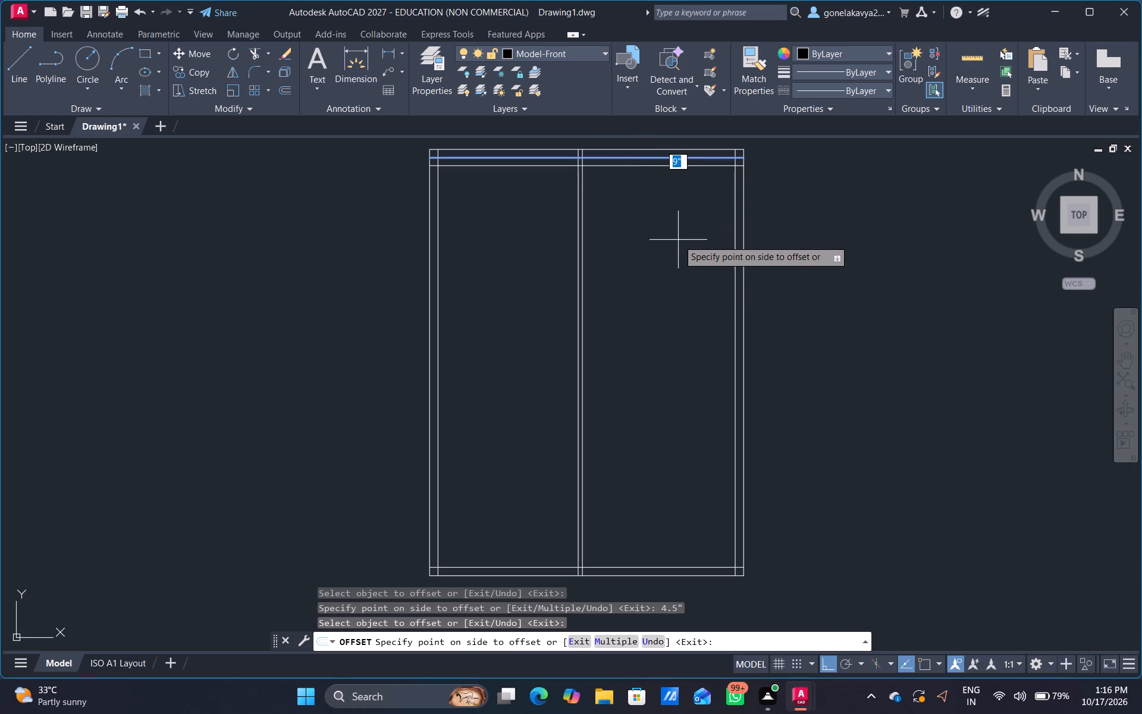
type("12'")
key("Return")
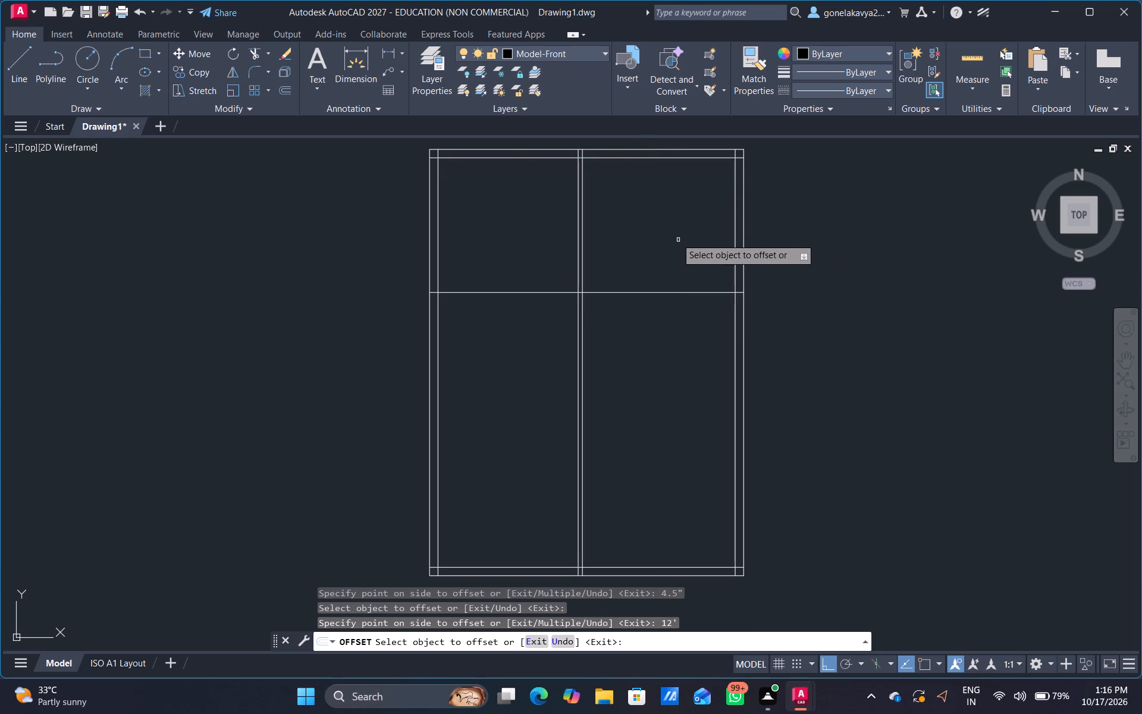
left_click(648, 292)
type("4.5\"")
key("Return")
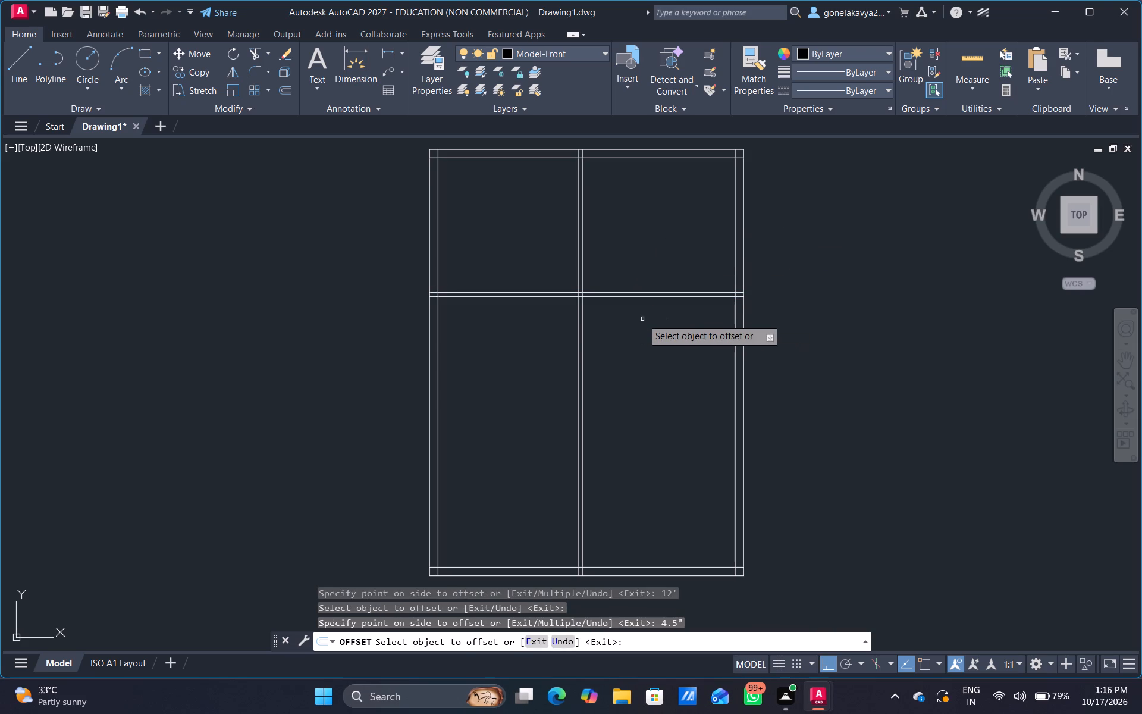
key("Escape")
Trim the partition lines right of and below their crossing so they enclose only the upper-left room.
type("TR")
key("space")
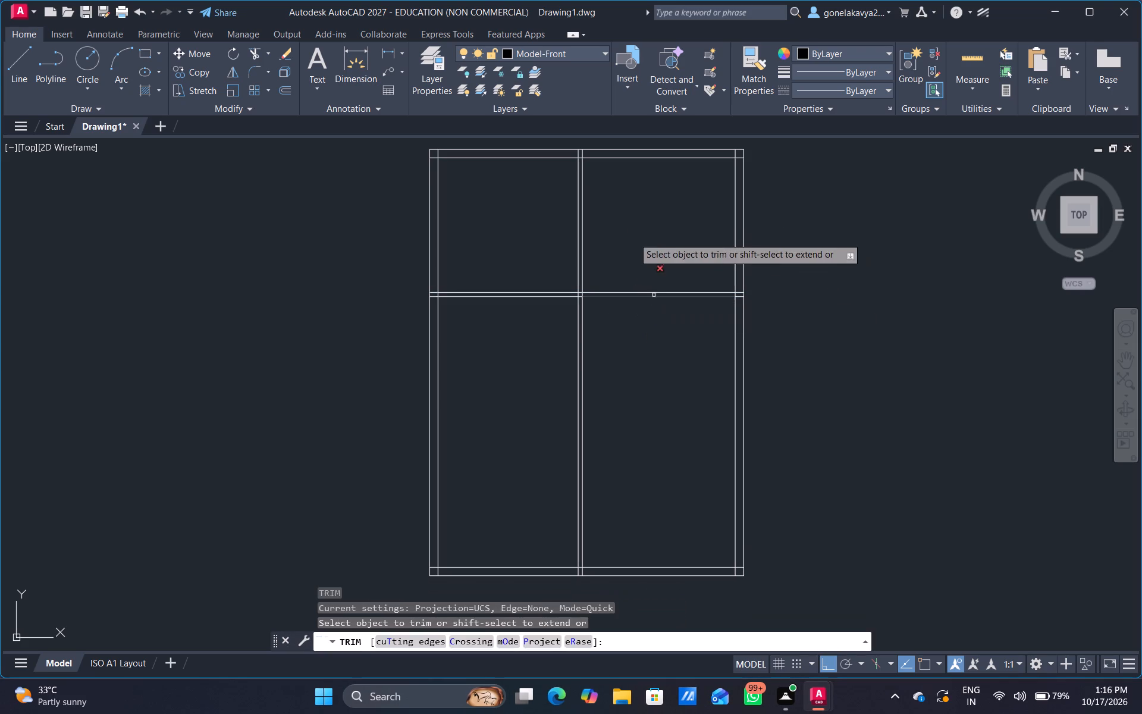
left_click_drag(632, 237, 522, 406)
scroll(625, 208, "up", 1)
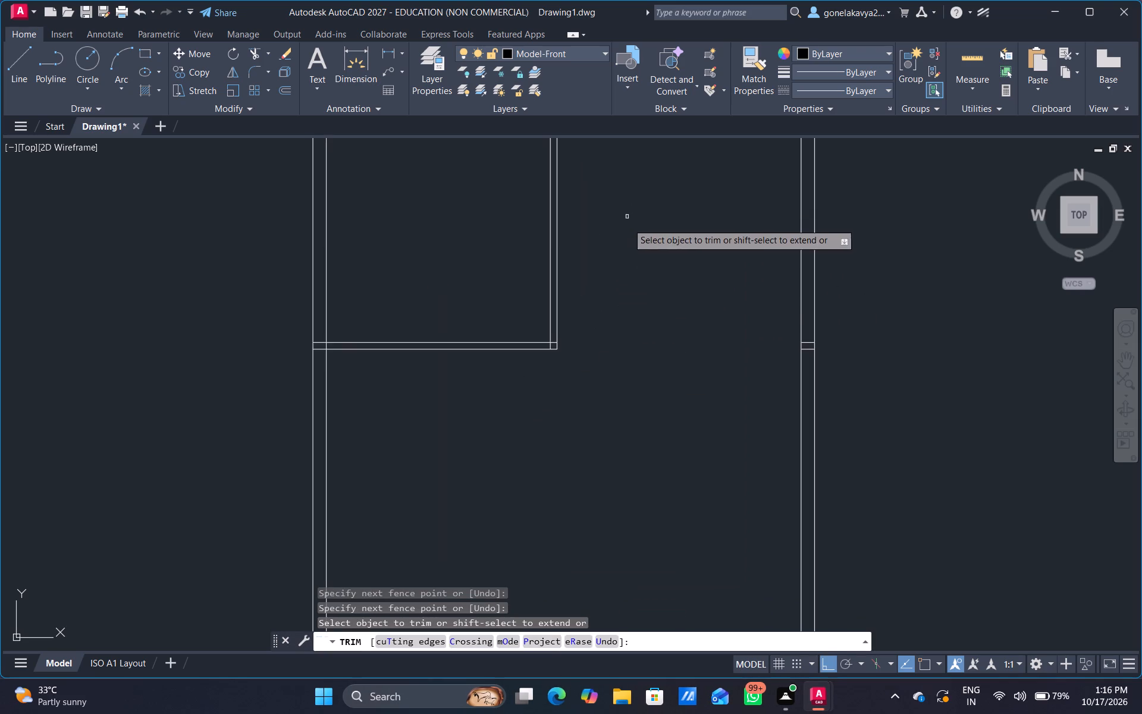
middle_click_drag(629, 256, 585, 339)
key("Escape")
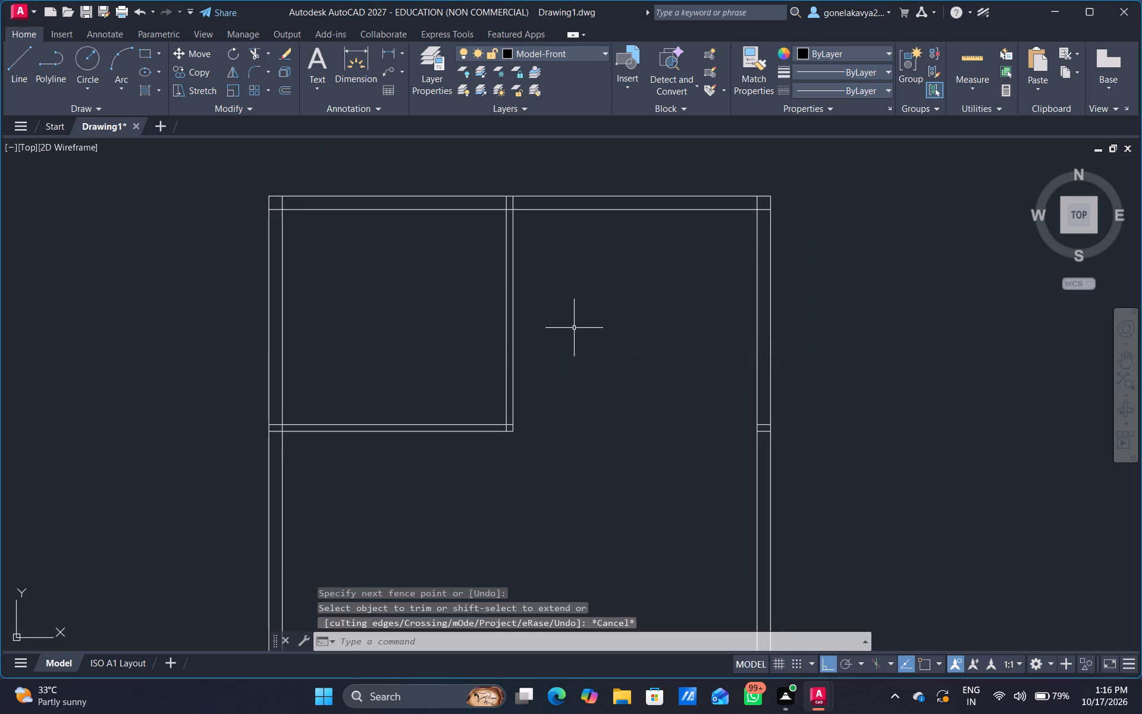
Lay out a second vertical partition with Offset, 5'4" right of the upper-left room's right wall and 4.5" thick.
key("o")
key("Return")
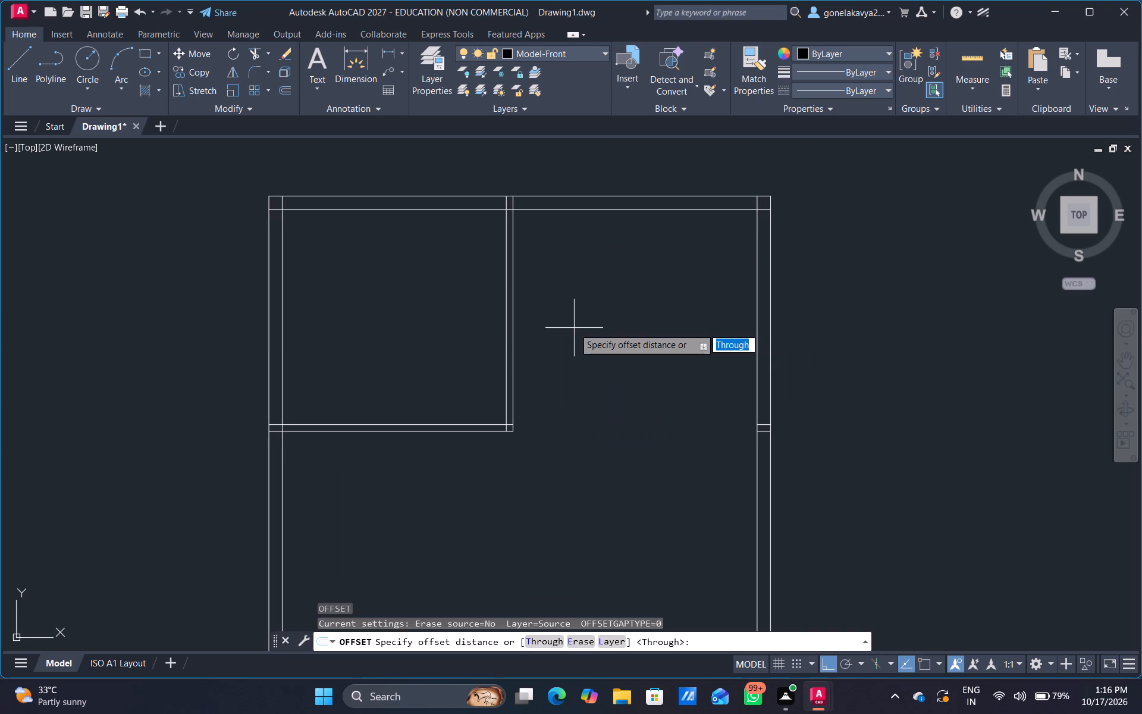
type("5'4")
key("shift+quotedbl")
key("Return")
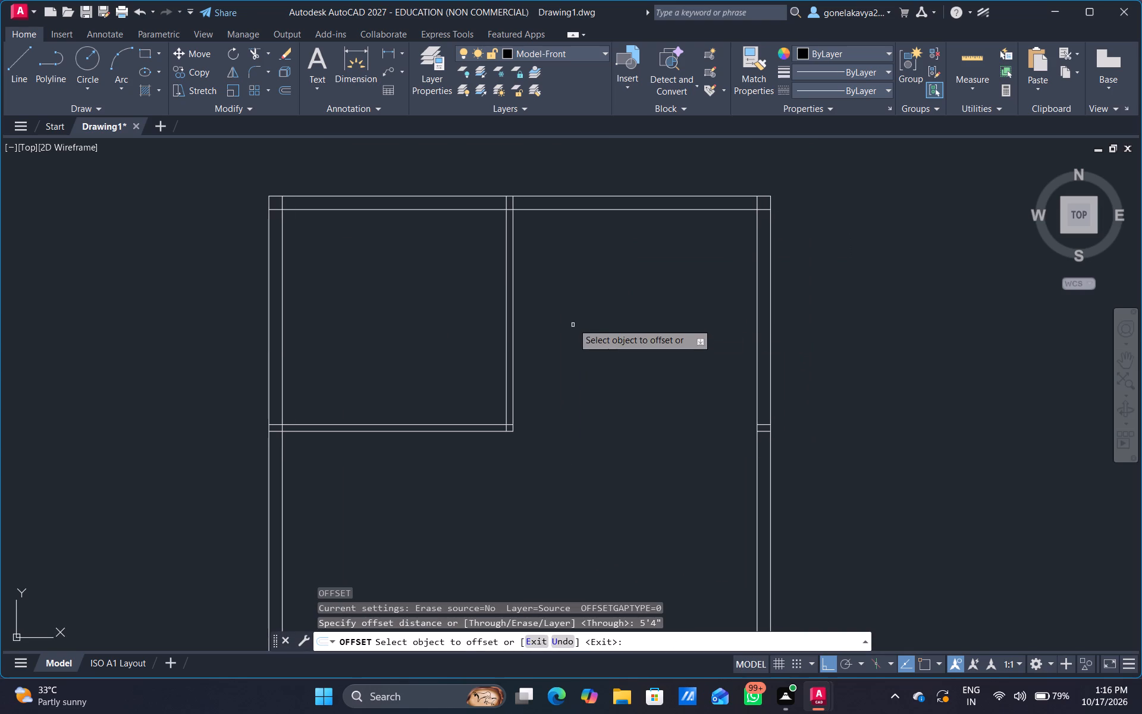
left_click(512, 381)
left_click(589, 374)
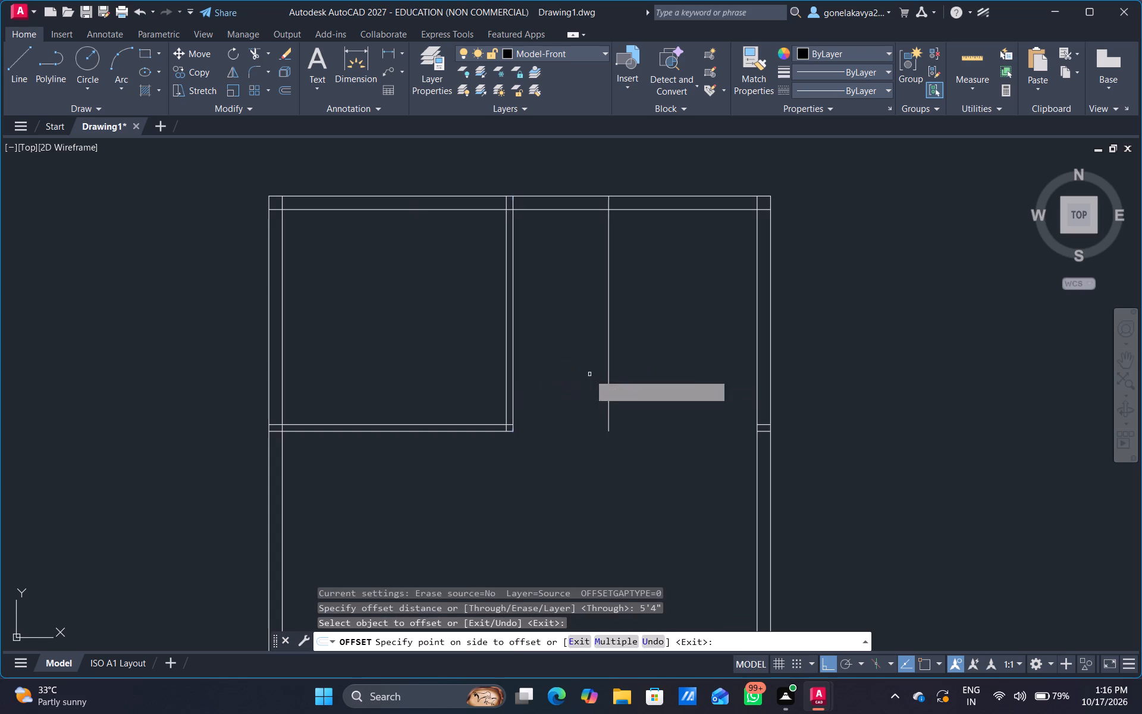
left_click(608, 396)
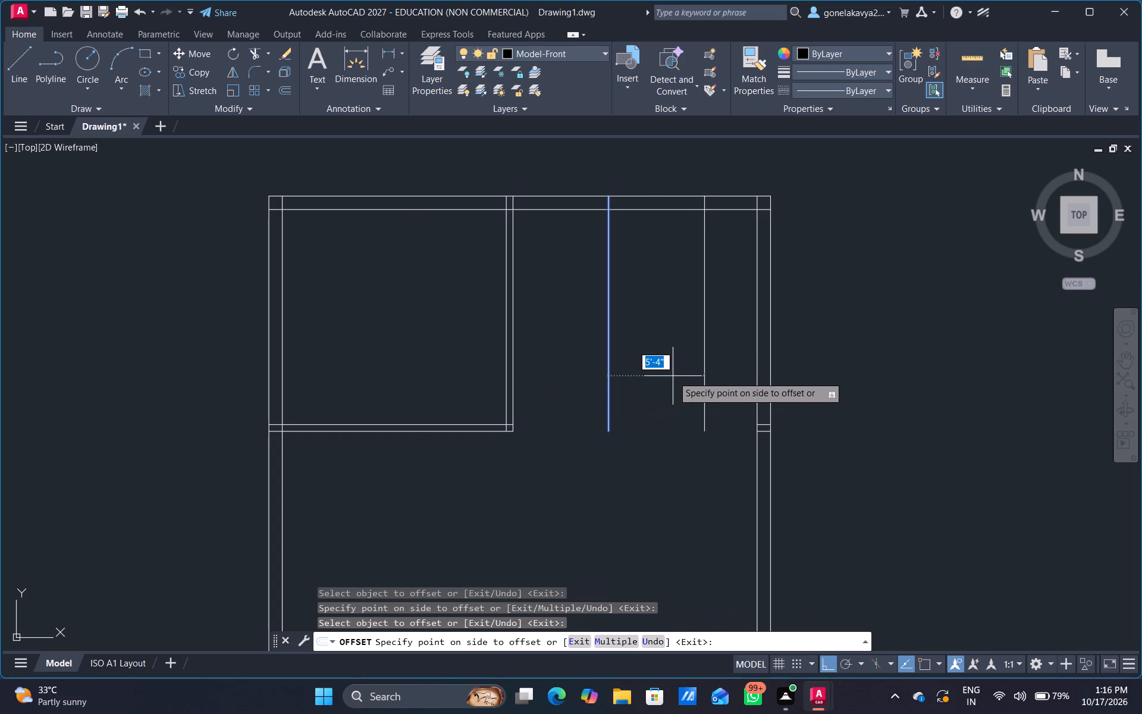
type("4.5")
key("shift+quotedbl")
key("Return")
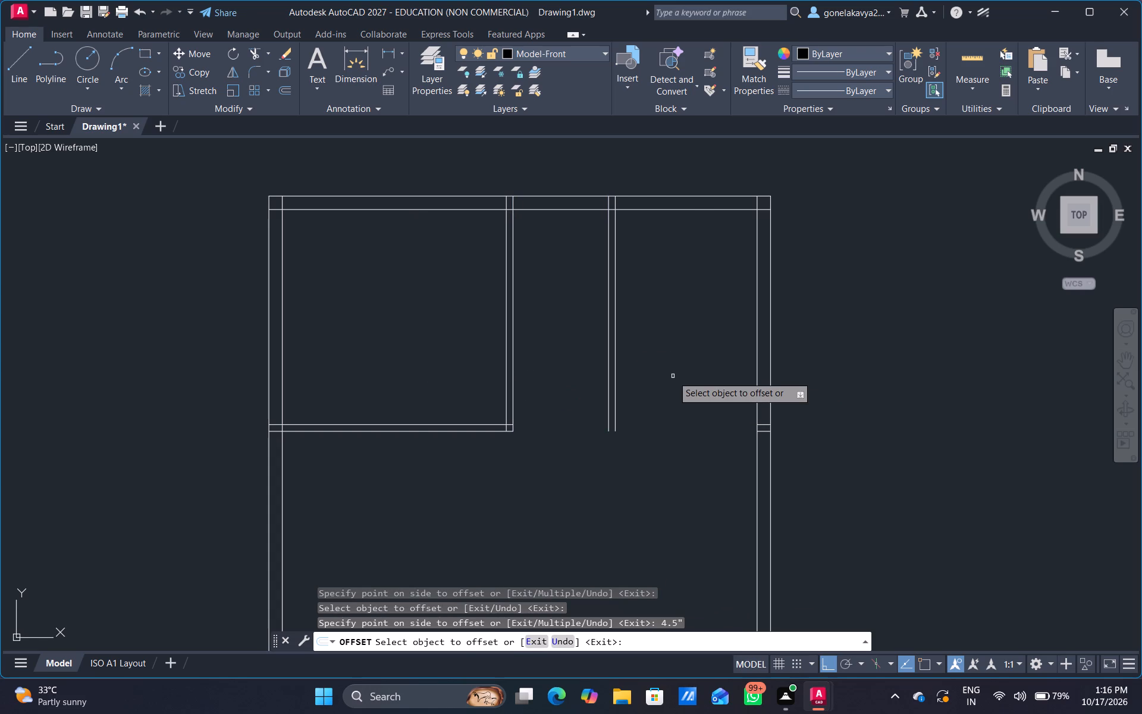
Offset the top wall's inner line 7'6" downward across the plan.
left_click(689, 209)
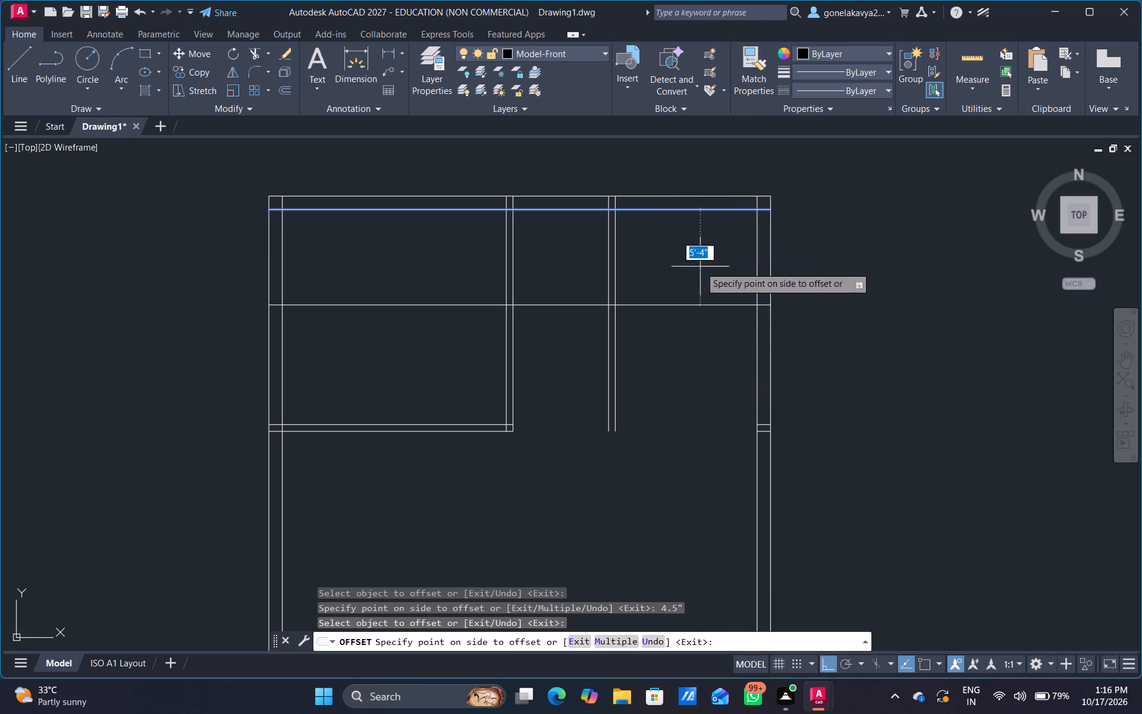
type("7'6")
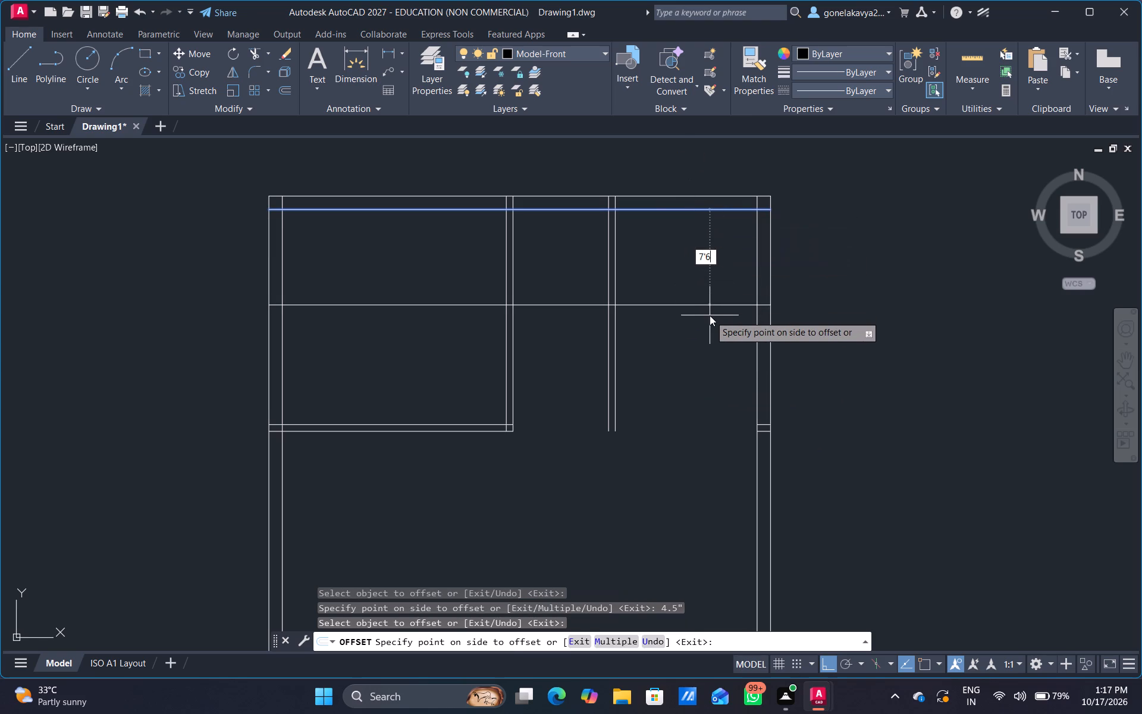
key("shift+quotedbl")
key("Return")
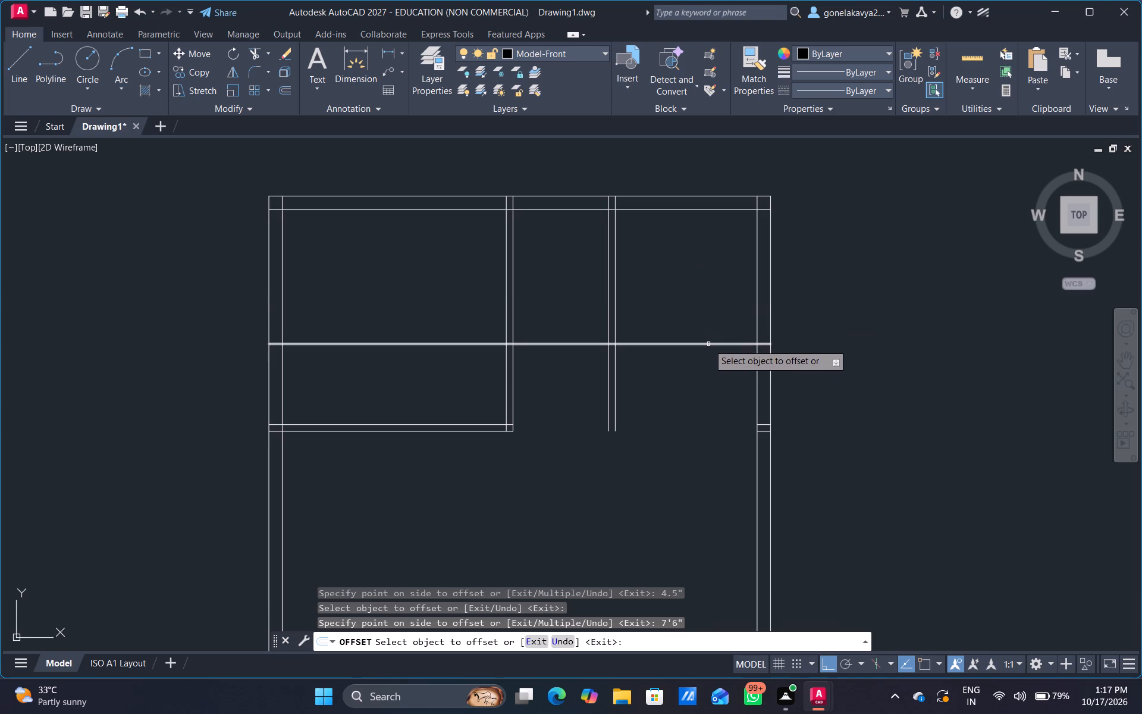
Offset the horizontal line 7'6" below the top wall's inner line by 4.5" downward to form a partition.
left_click(708, 344)
type("4.5")
key("shift+quotedbl")
key("Return")
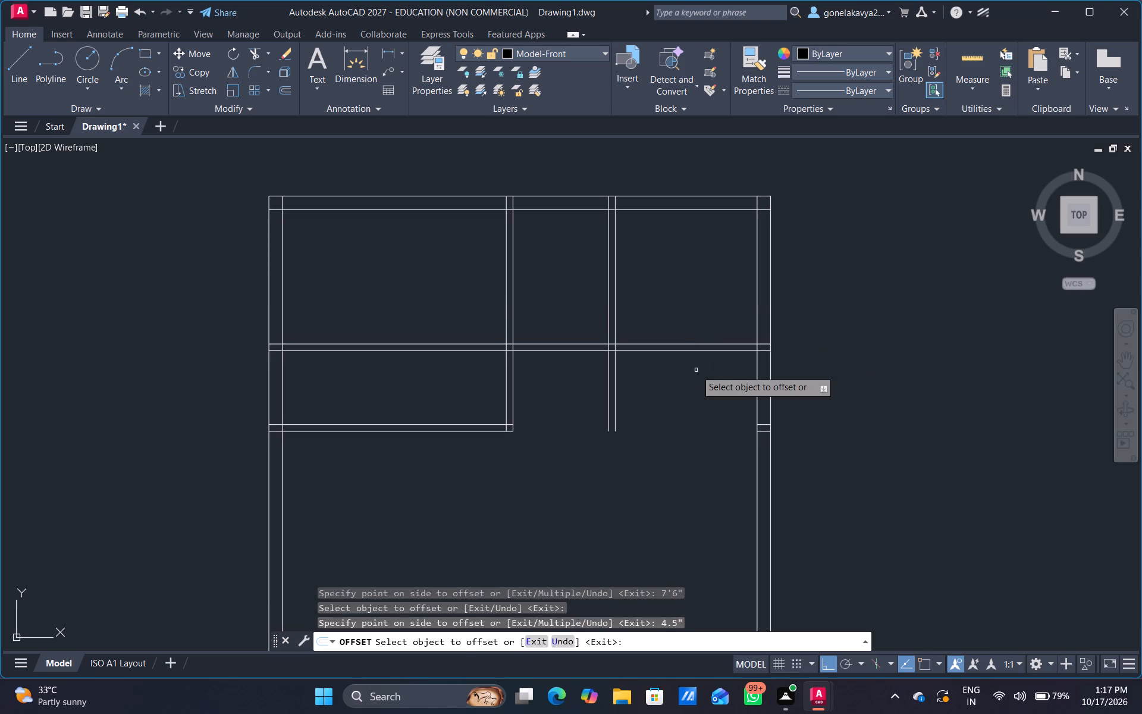
Trim the 7'6" partition and second vertical partition so they enclose only the small room beside the upper-left room.
key("Escape")
type("TR")
key("space")
left_click_drag(679, 315, 676, 384)
left_click_drag(676, 379, 586, 399)
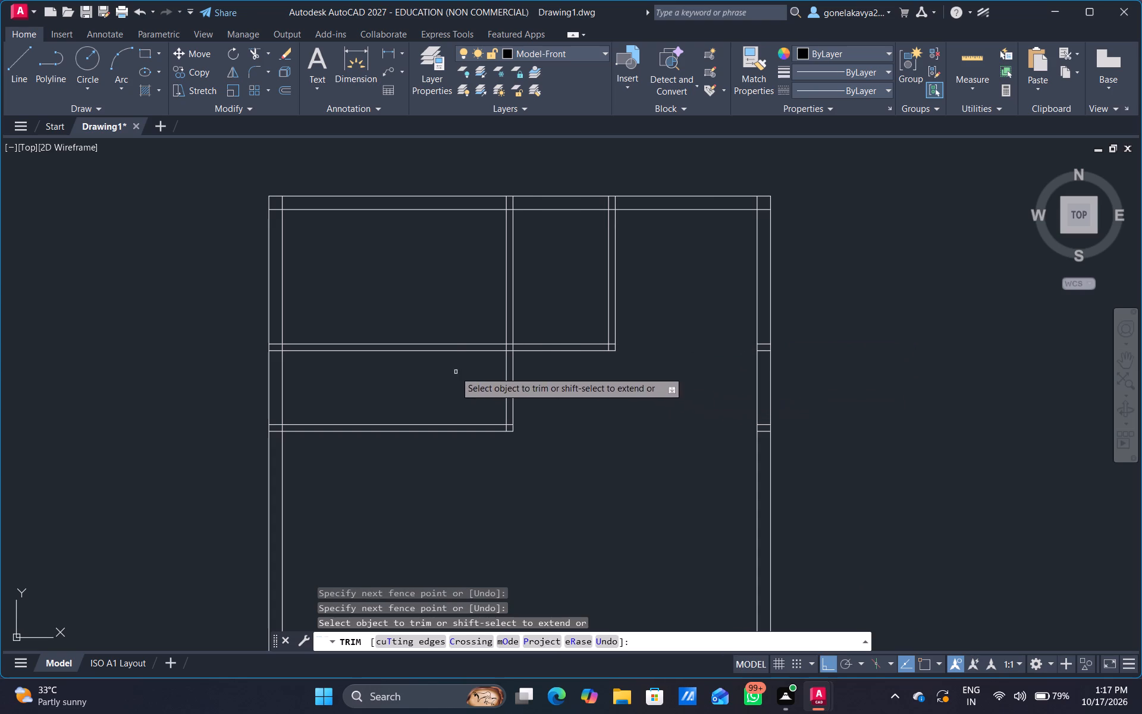
left_click_drag(455, 371, 455, 308)
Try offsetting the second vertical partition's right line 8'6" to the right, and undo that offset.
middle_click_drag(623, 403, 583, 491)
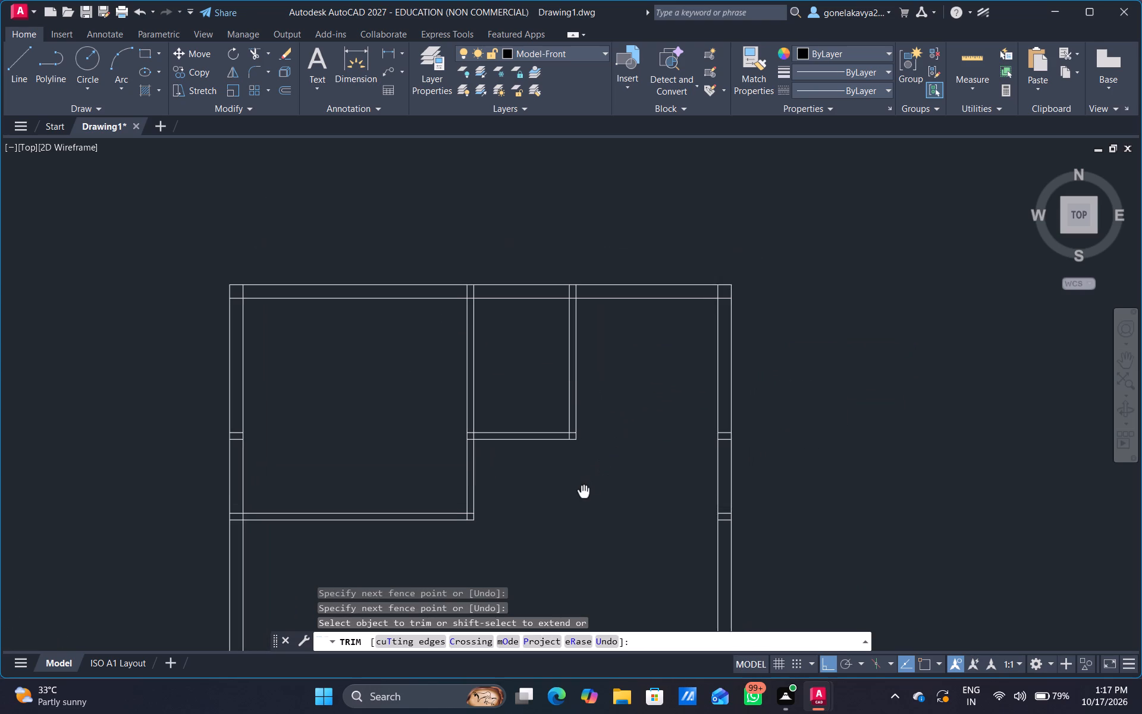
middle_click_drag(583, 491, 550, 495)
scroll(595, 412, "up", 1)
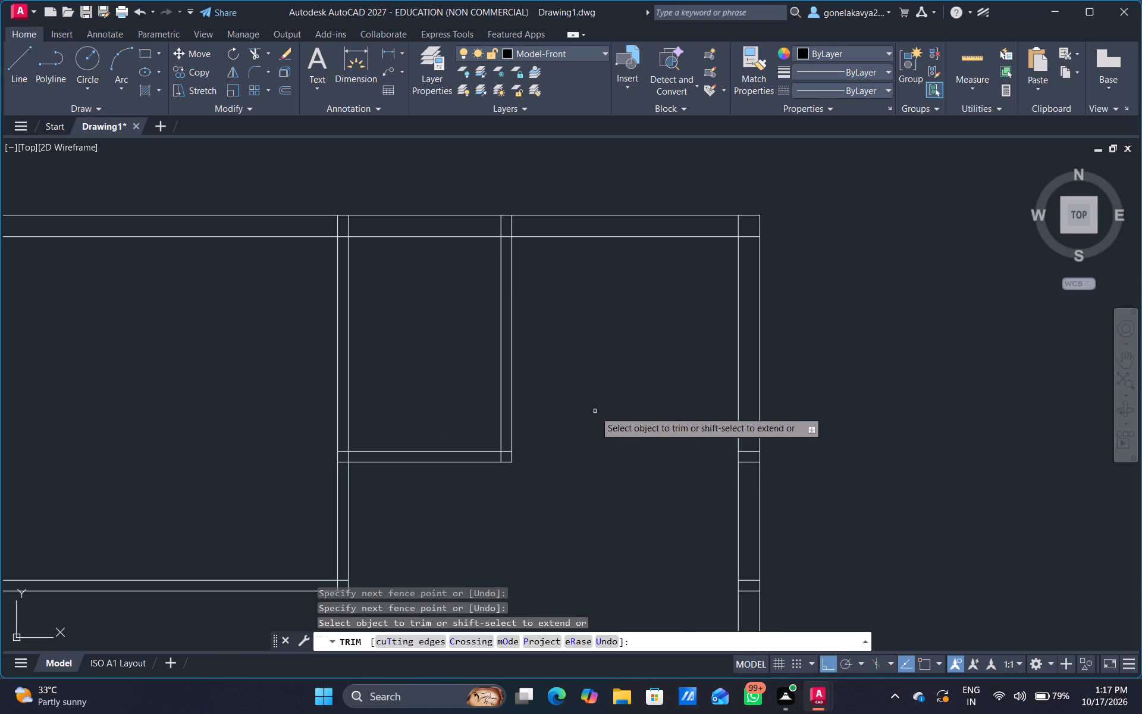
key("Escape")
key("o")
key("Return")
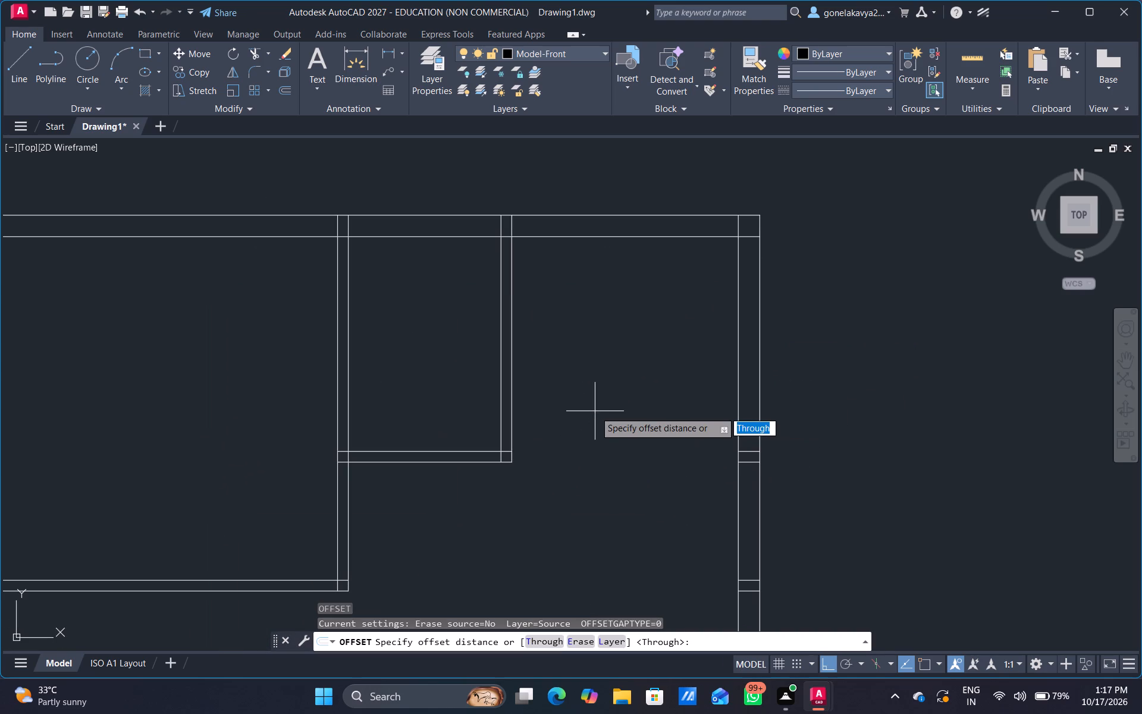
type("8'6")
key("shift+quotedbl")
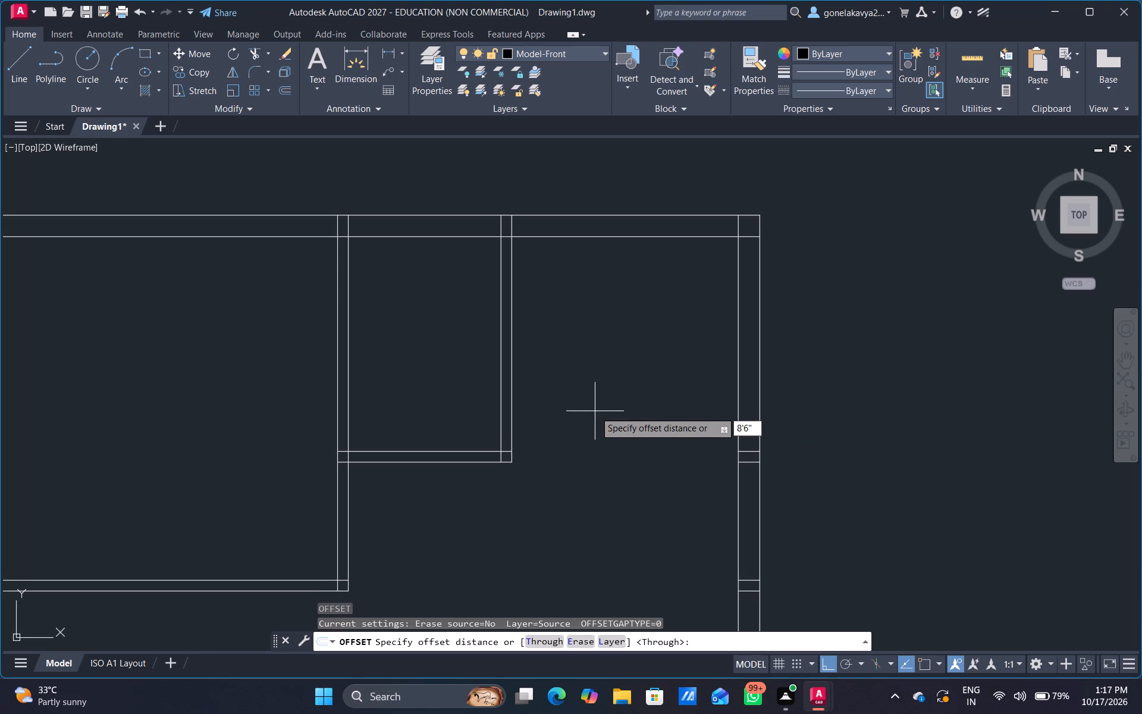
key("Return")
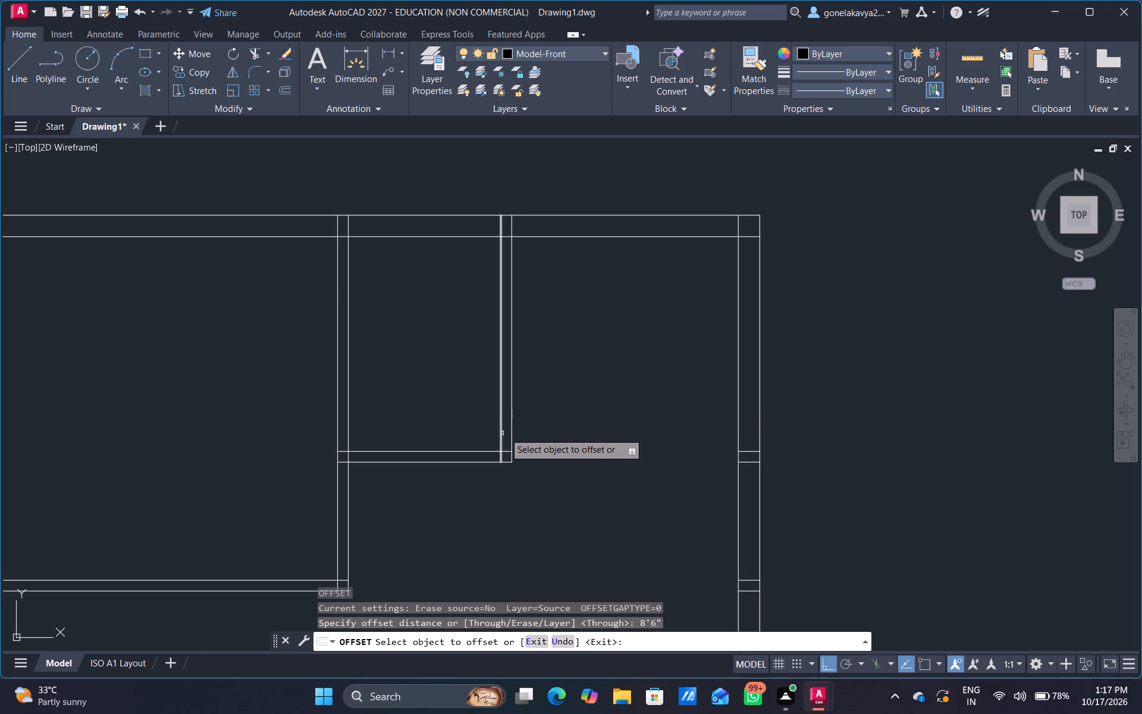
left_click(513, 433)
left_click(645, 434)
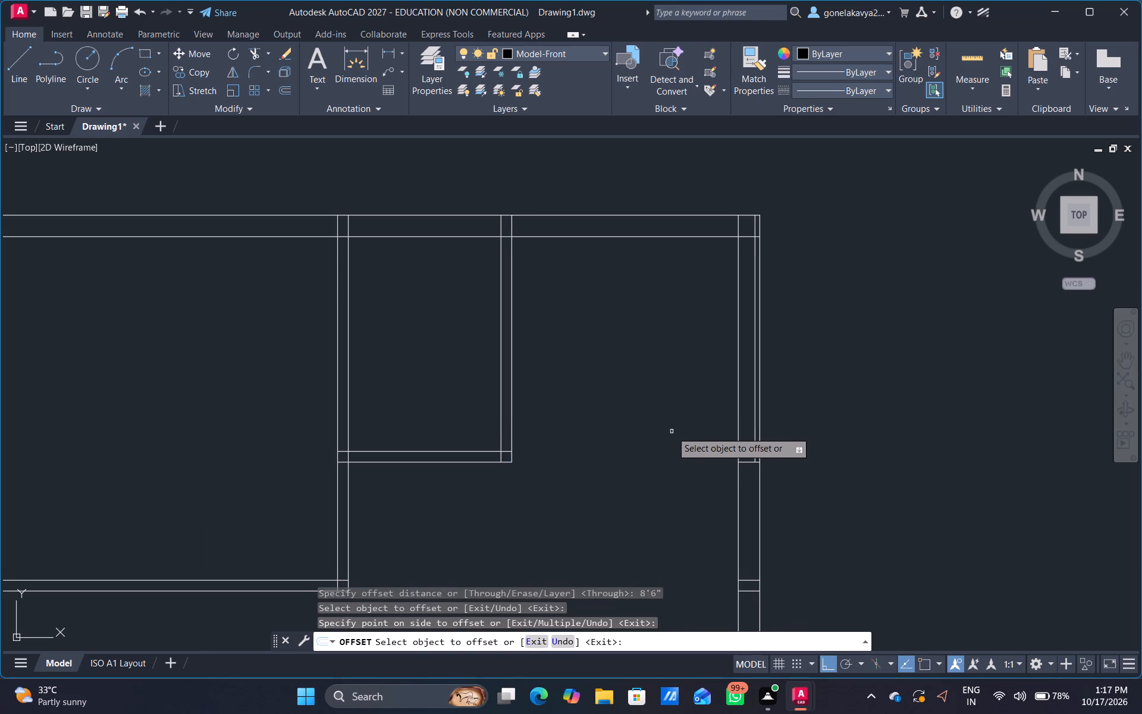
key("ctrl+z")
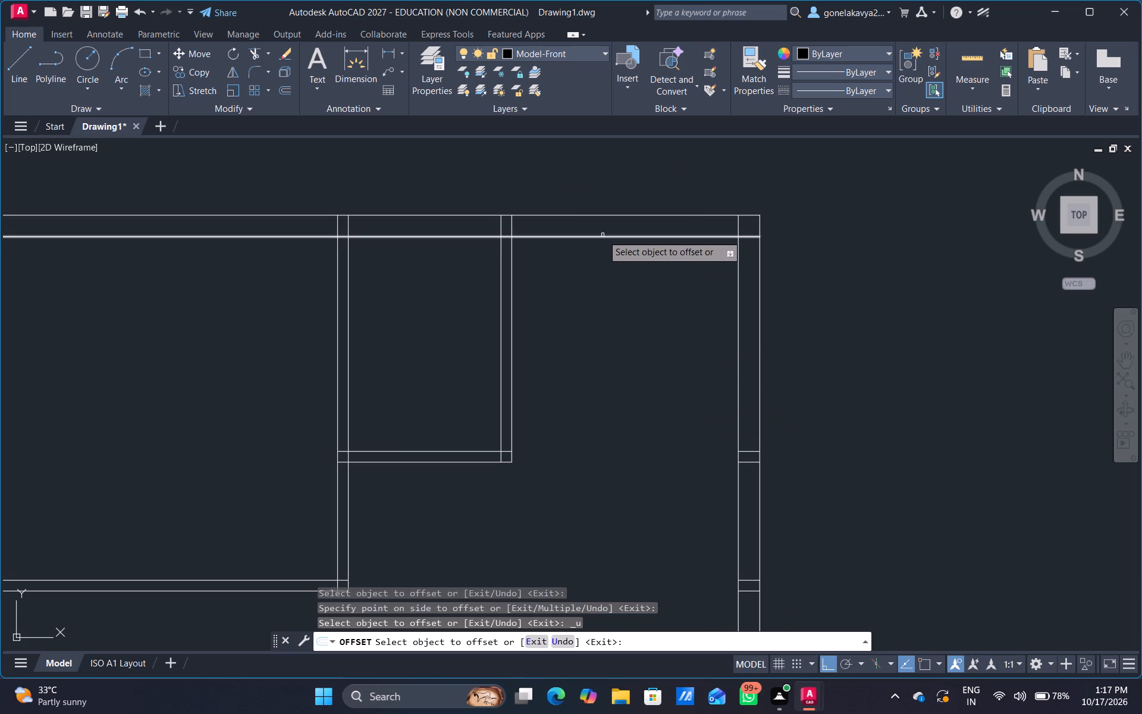
Offset the top wall's inner line 77'6" downward.
left_click(604, 235)
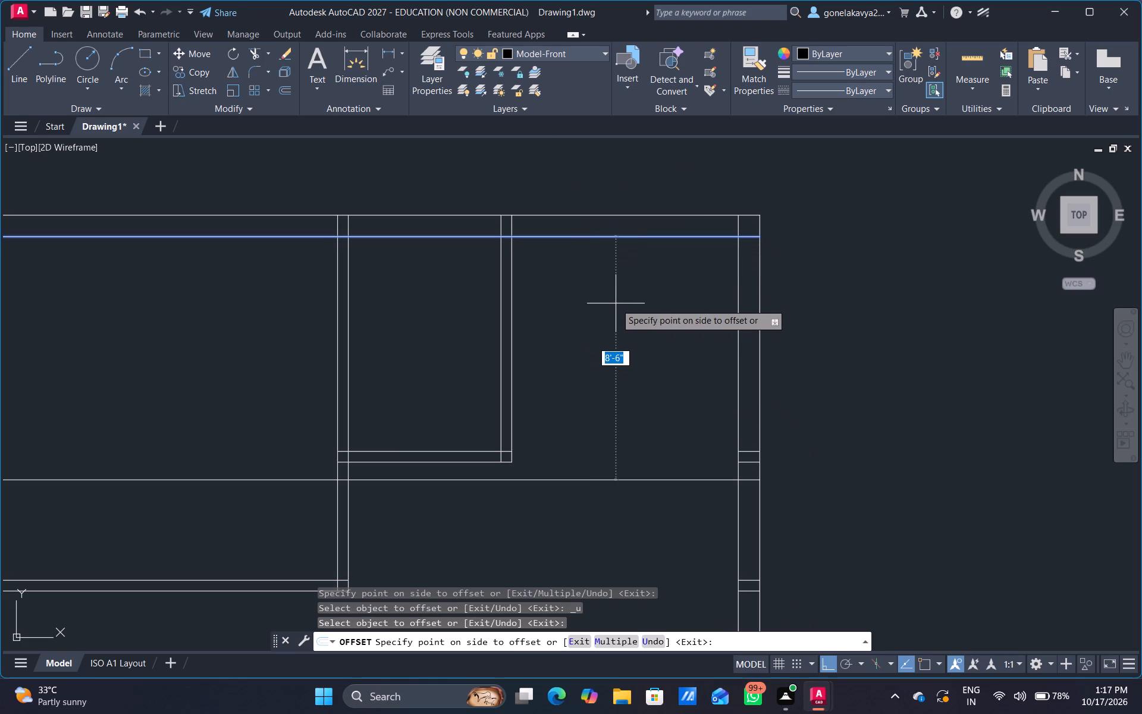
type("77'6\"")
key("Return")
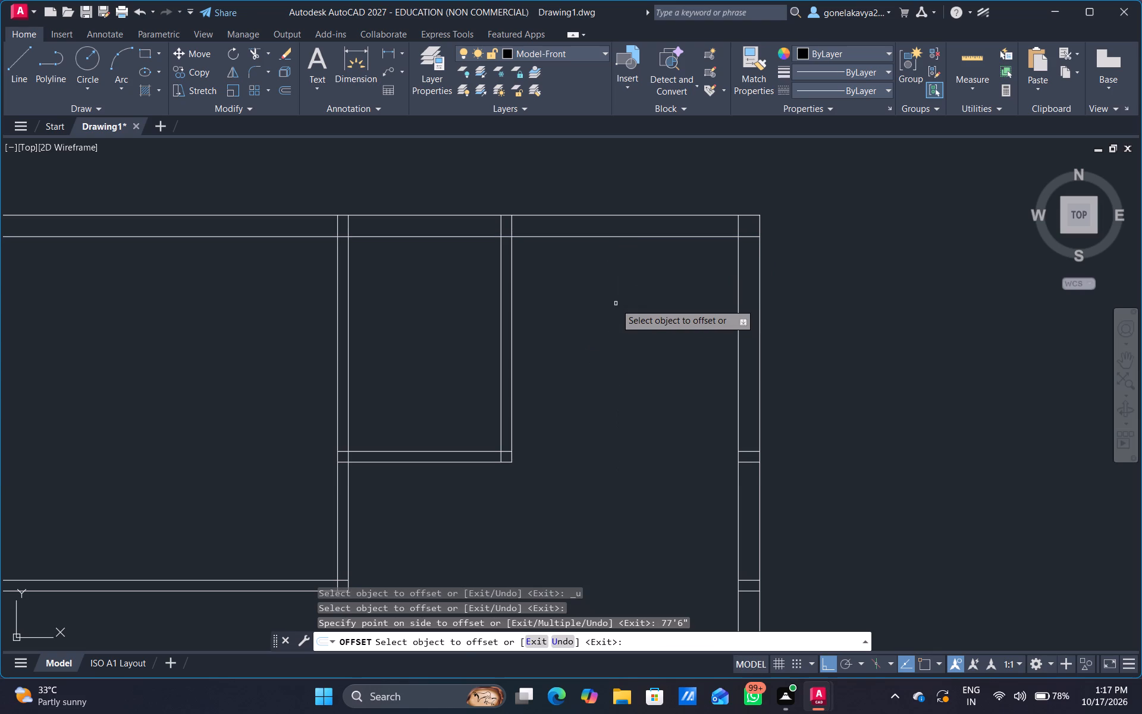
Lay out a 4.5" thick horizontal partition with Offset, 8'6" below the top wall's inner line.
scroll(616, 303, "down", 3)
scroll(594, 362, "up", 2)
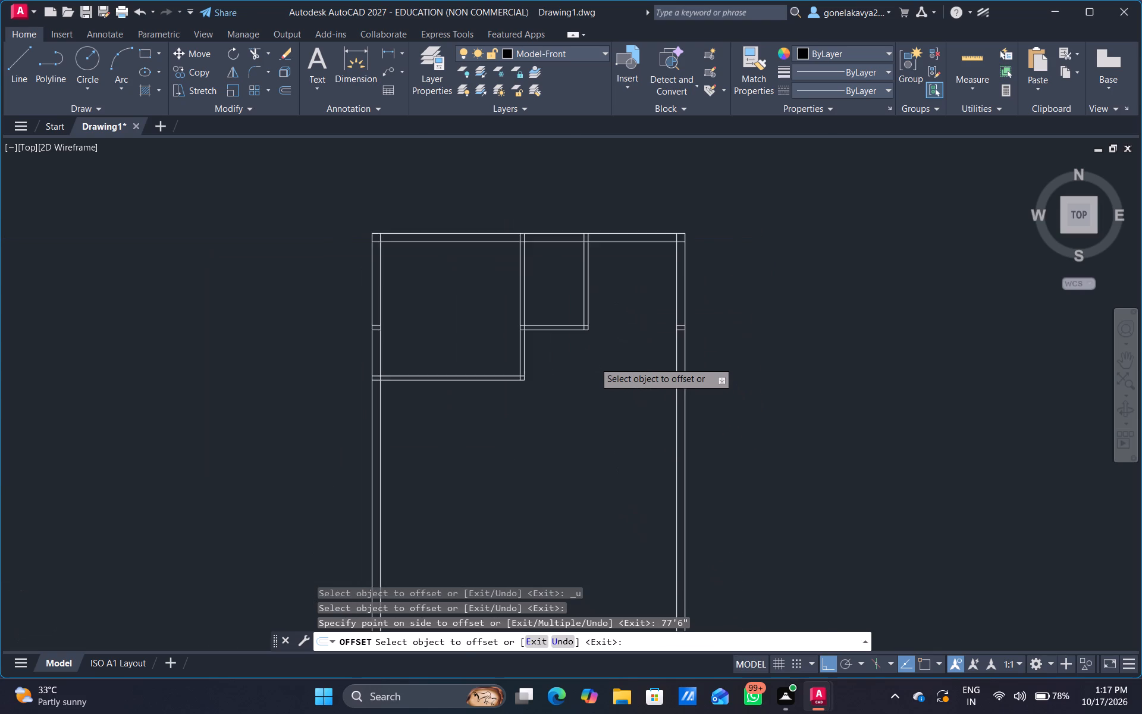
scroll(594, 362, "up", 1)
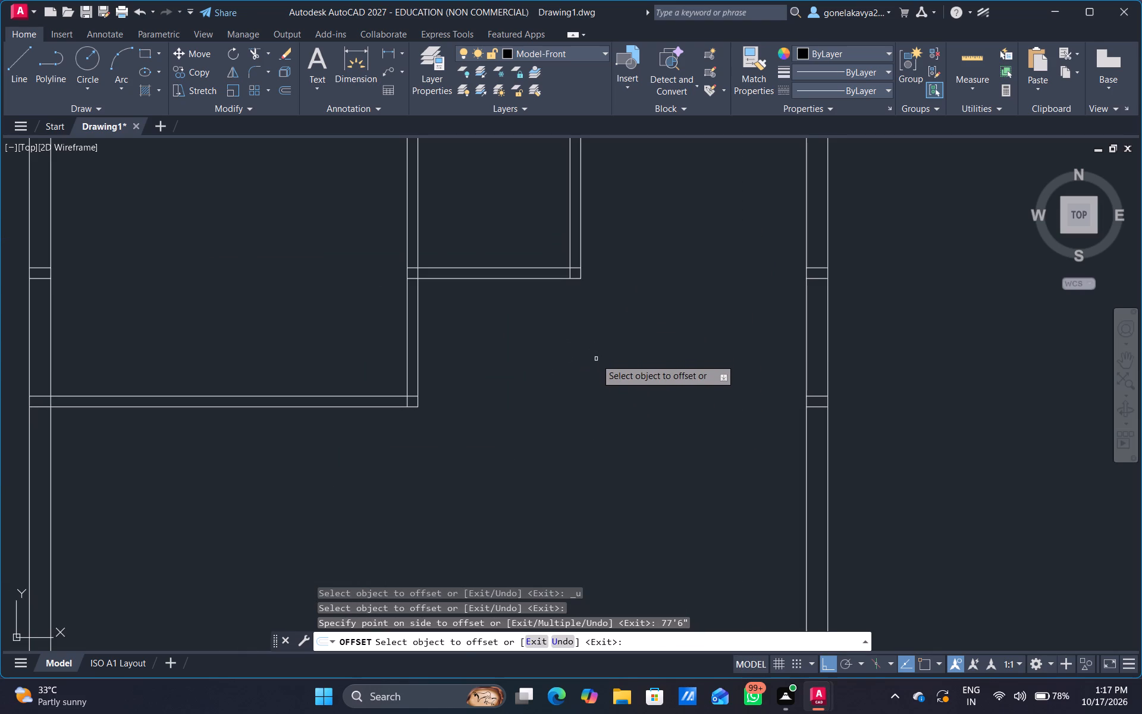
scroll(596, 359, "down", 1)
middle_click_drag(631, 342, 607, 392)
middle_click_drag(585, 377, 567, 393)
scroll(567, 393, "up", 1)
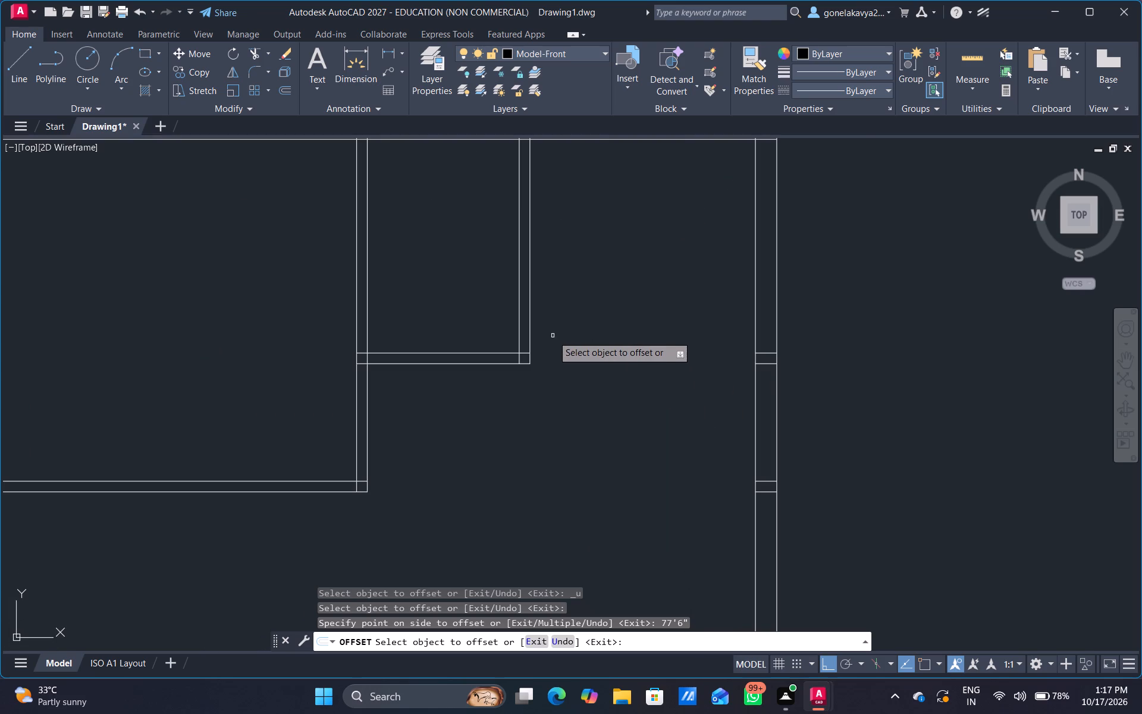
scroll(570, 323, "up", 1)
middle_click_drag(570, 323, 527, 474)
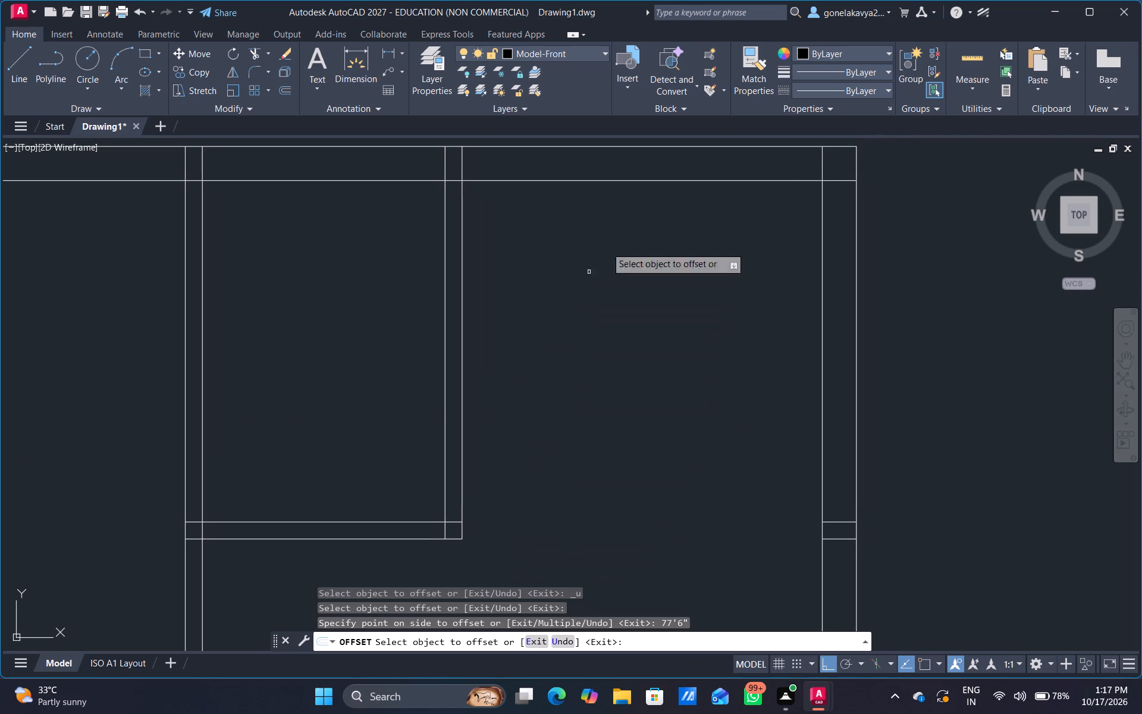
left_click(658, 180)
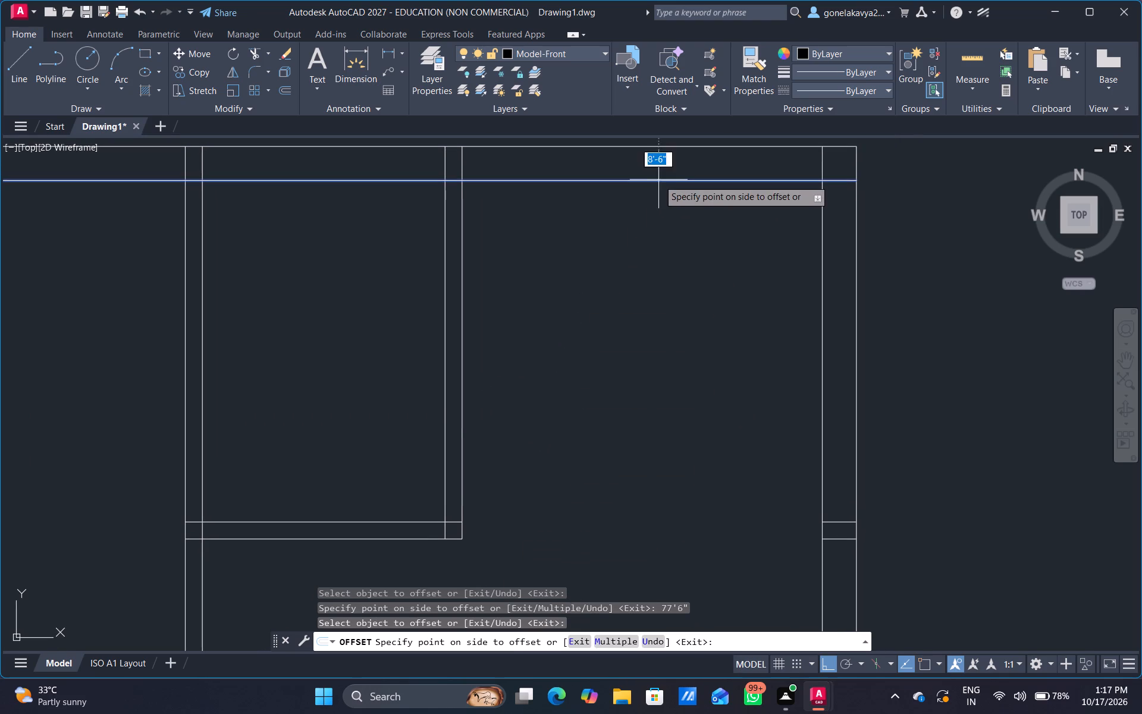
left_click(654, 425)
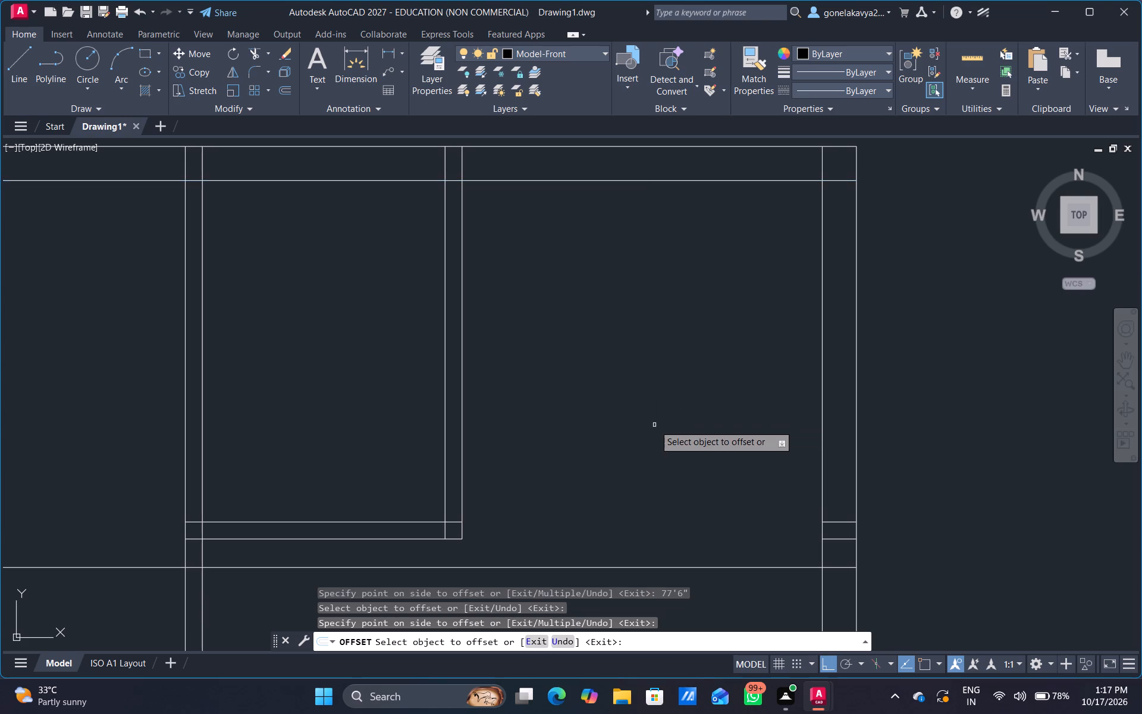
middle_click_drag(608, 531, 619, 314)
scroll(610, 337, "down", 1)
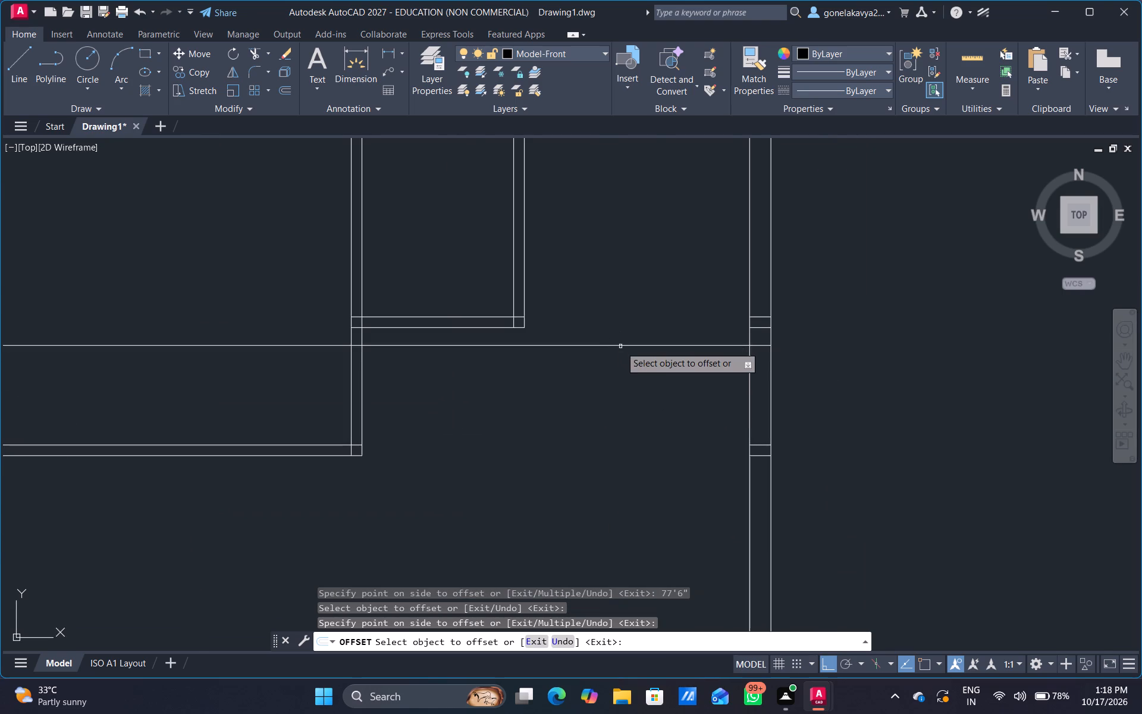
left_click(632, 343)
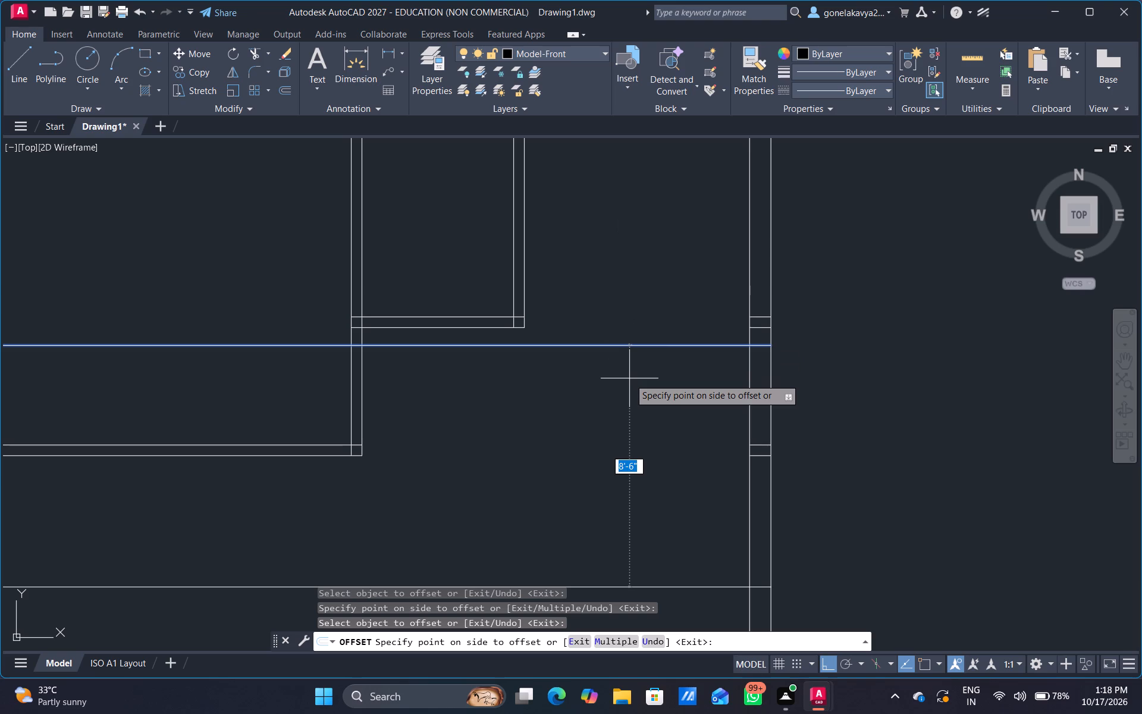
type("4.5\"")
key("Return")
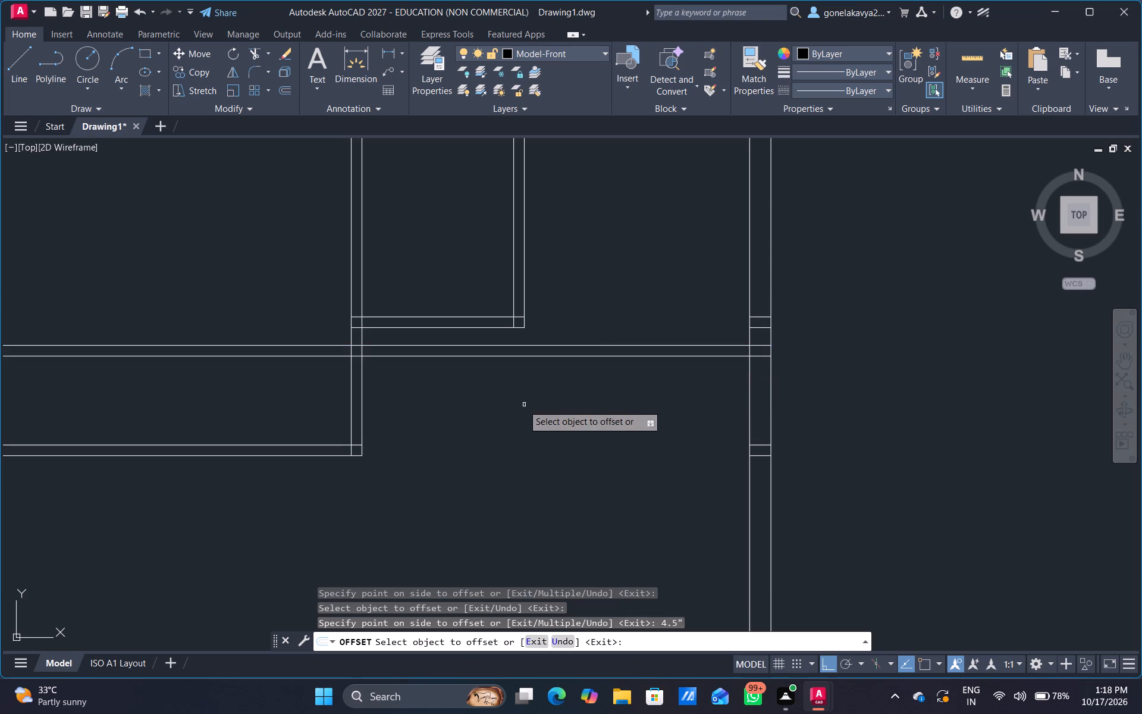
Extend both lines of the second vertical partition down to the lower line of the 8'6" horizontal partition.
middle_click_drag(441, 405, 458, 405)
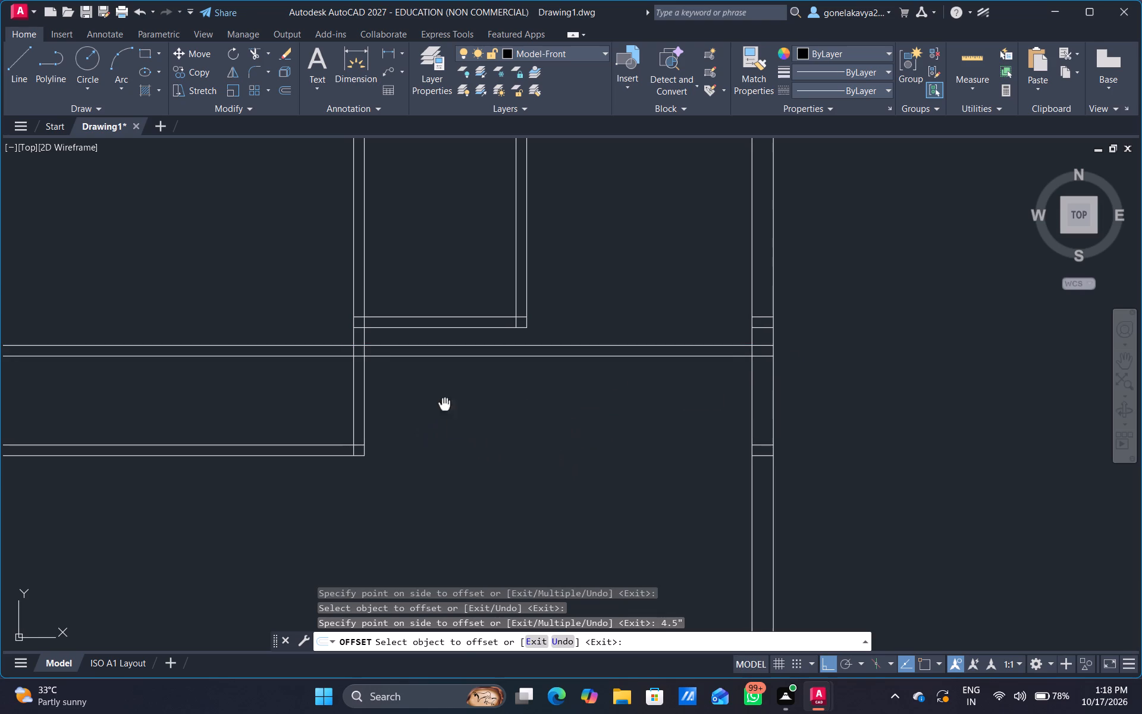
middle_click_drag(458, 405, 512, 358)
scroll(512, 358, "down", 1)
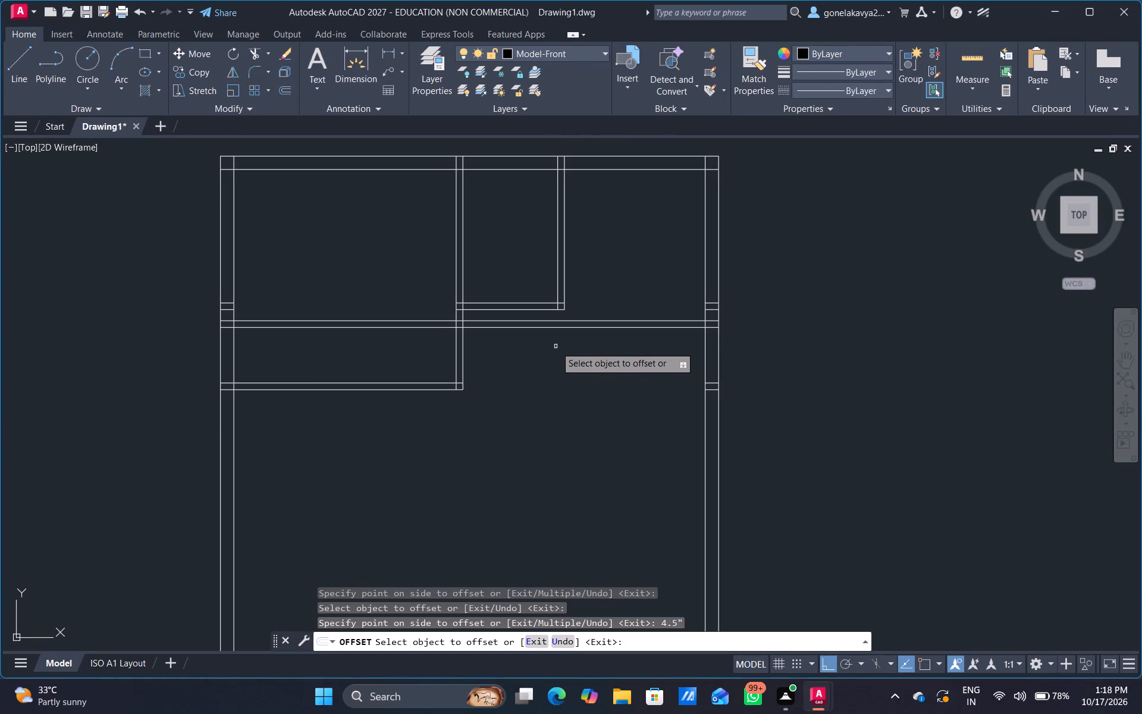
key("Escape")
type("EX")
key("space")
scroll(548, 318, "up", 2)
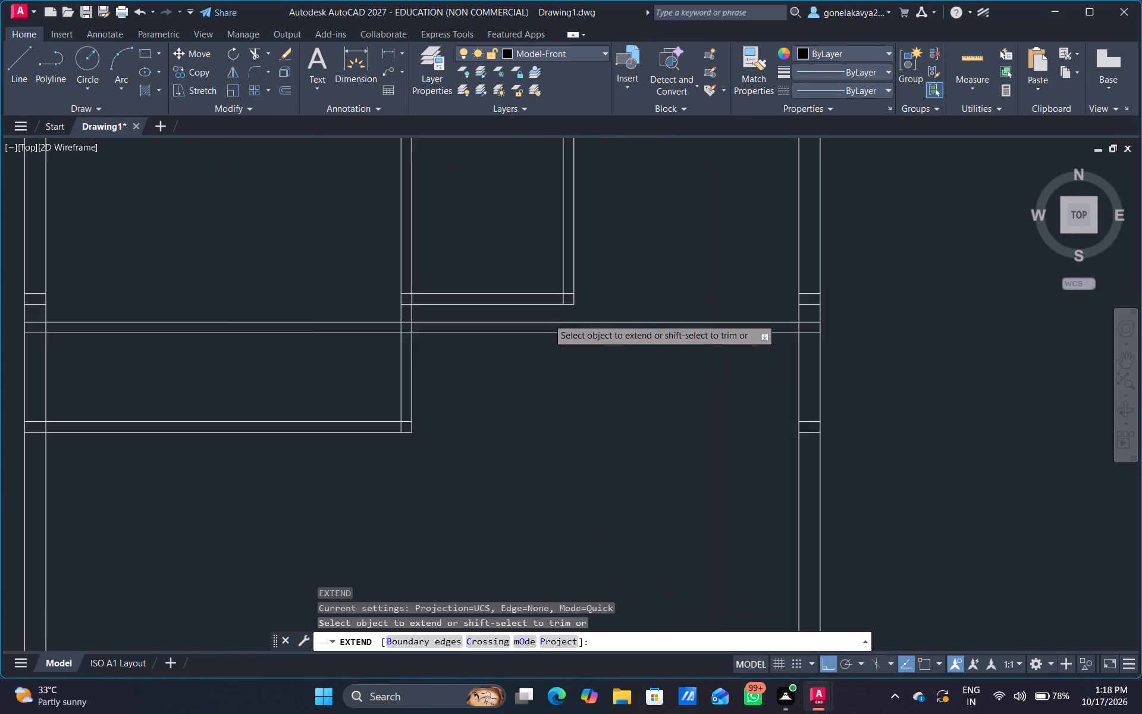
middle_click_drag(541, 306, 480, 379)
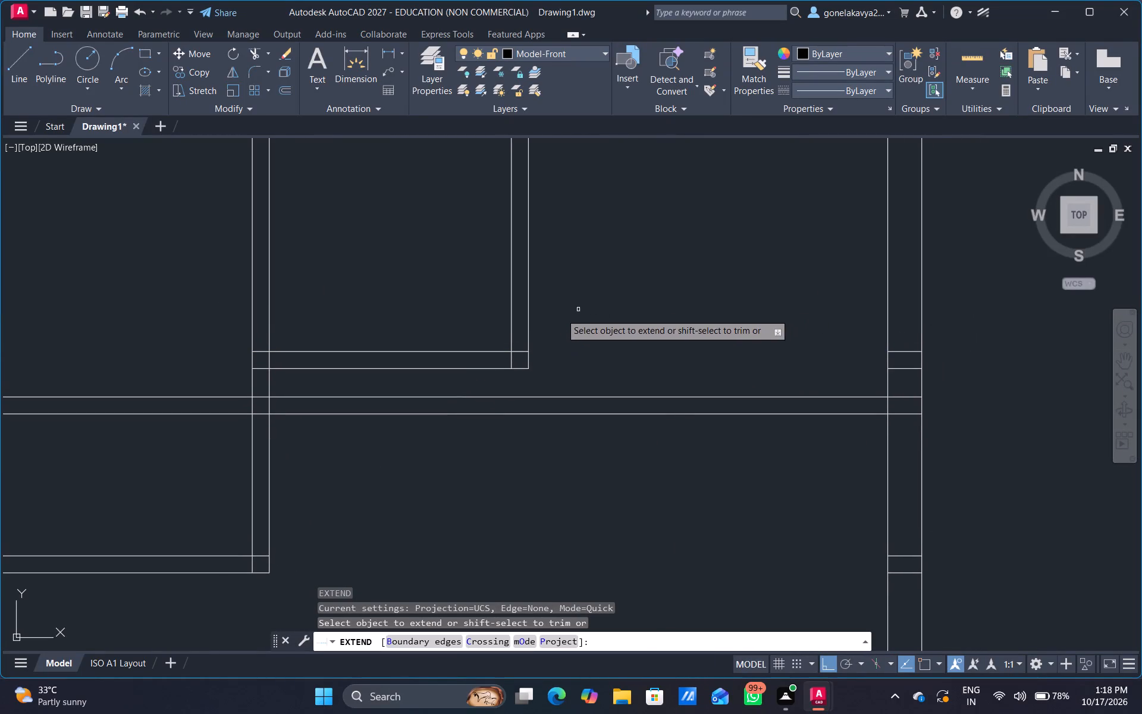
left_click(529, 337)
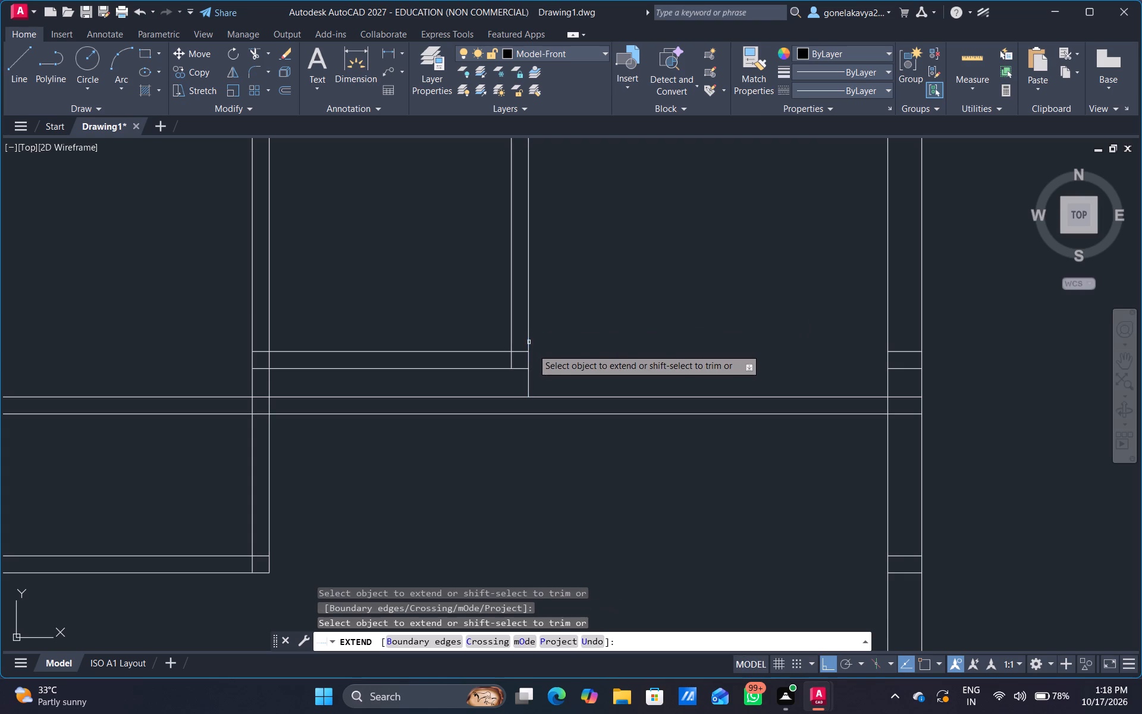
left_click(527, 385)
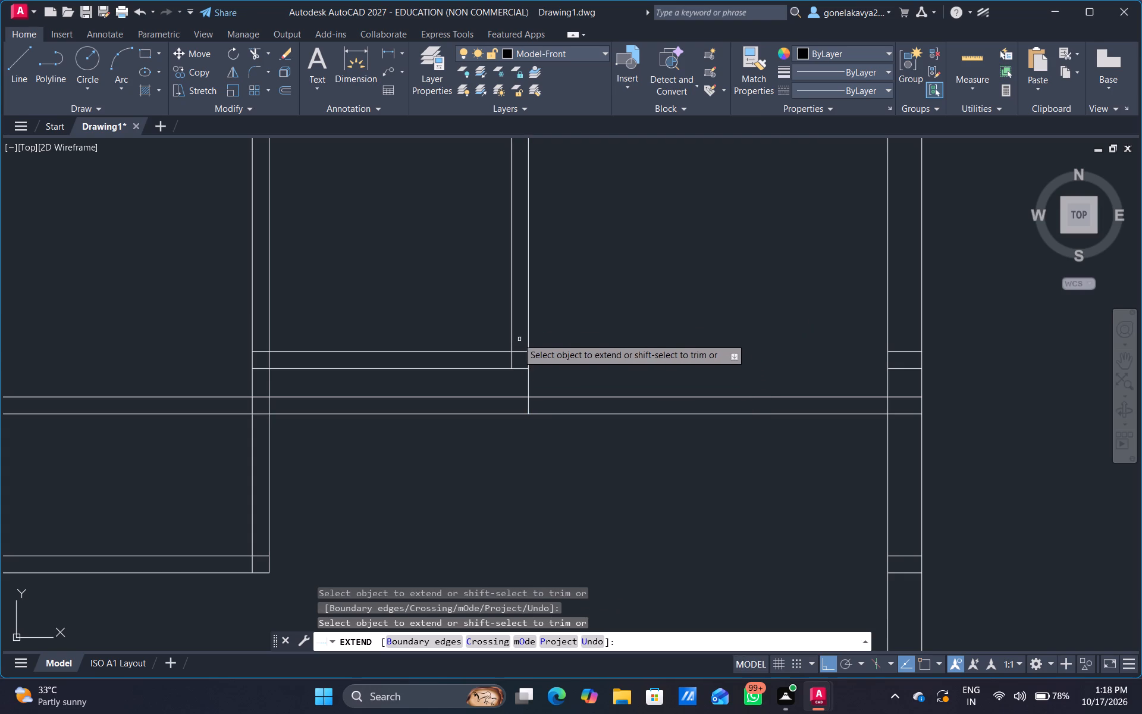
left_click(511, 337)
left_click(511, 384)
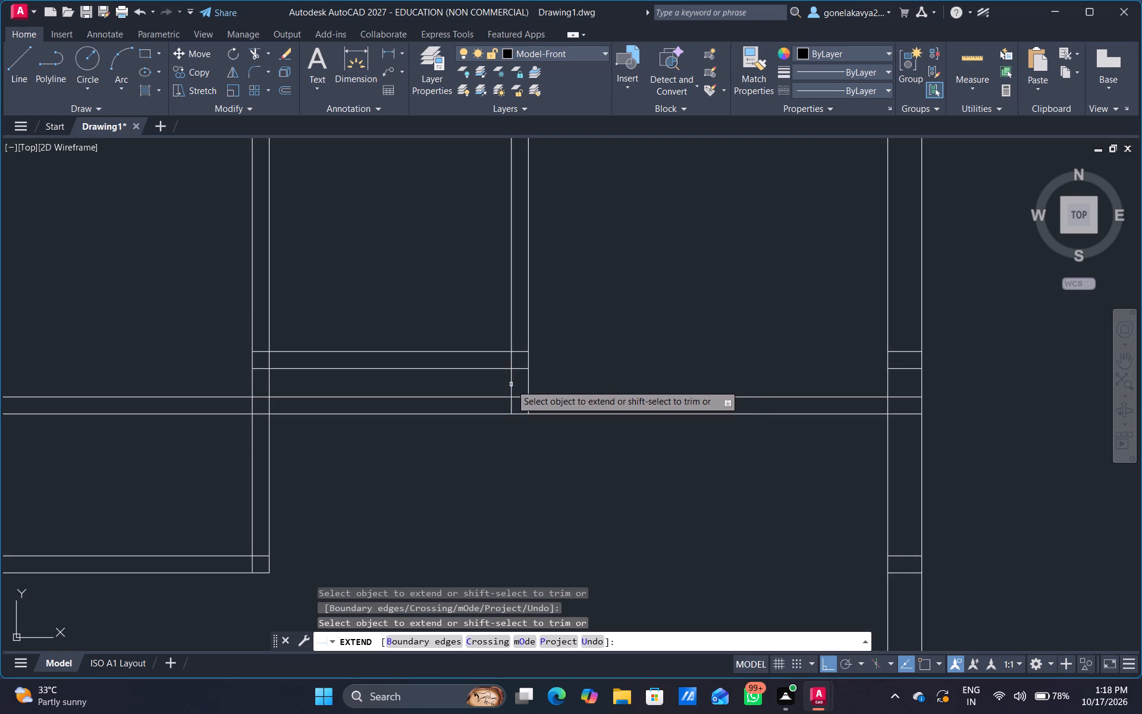
middle_click_drag(475, 443, 532, 388)
key("Escape")
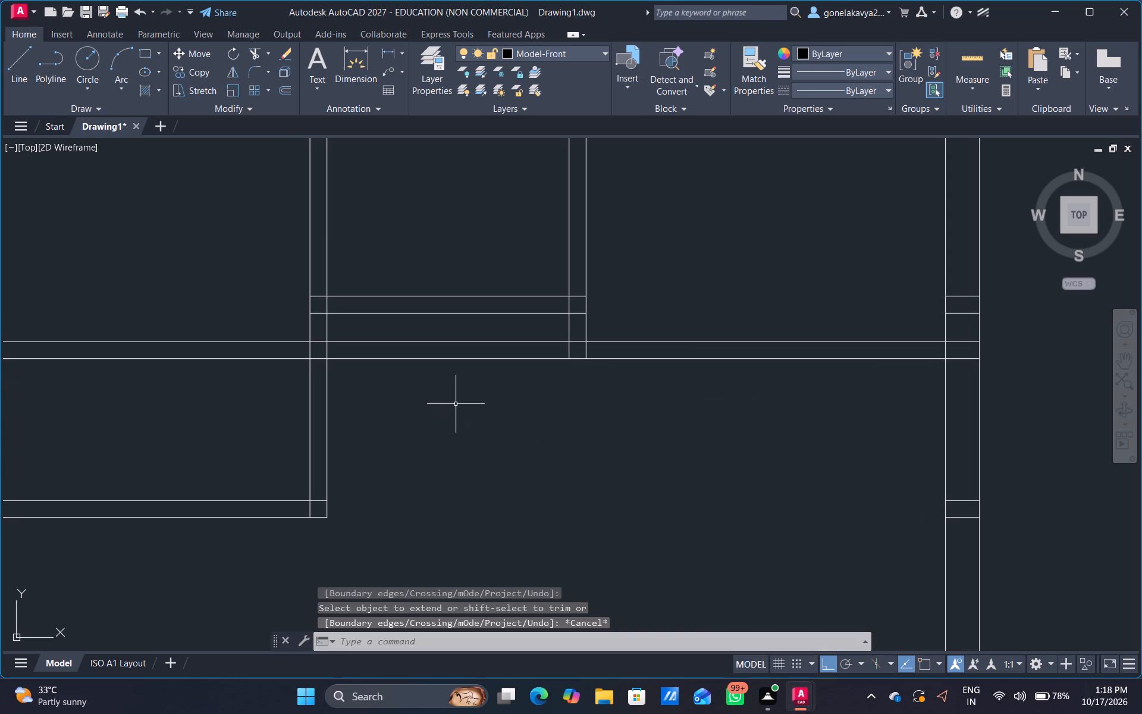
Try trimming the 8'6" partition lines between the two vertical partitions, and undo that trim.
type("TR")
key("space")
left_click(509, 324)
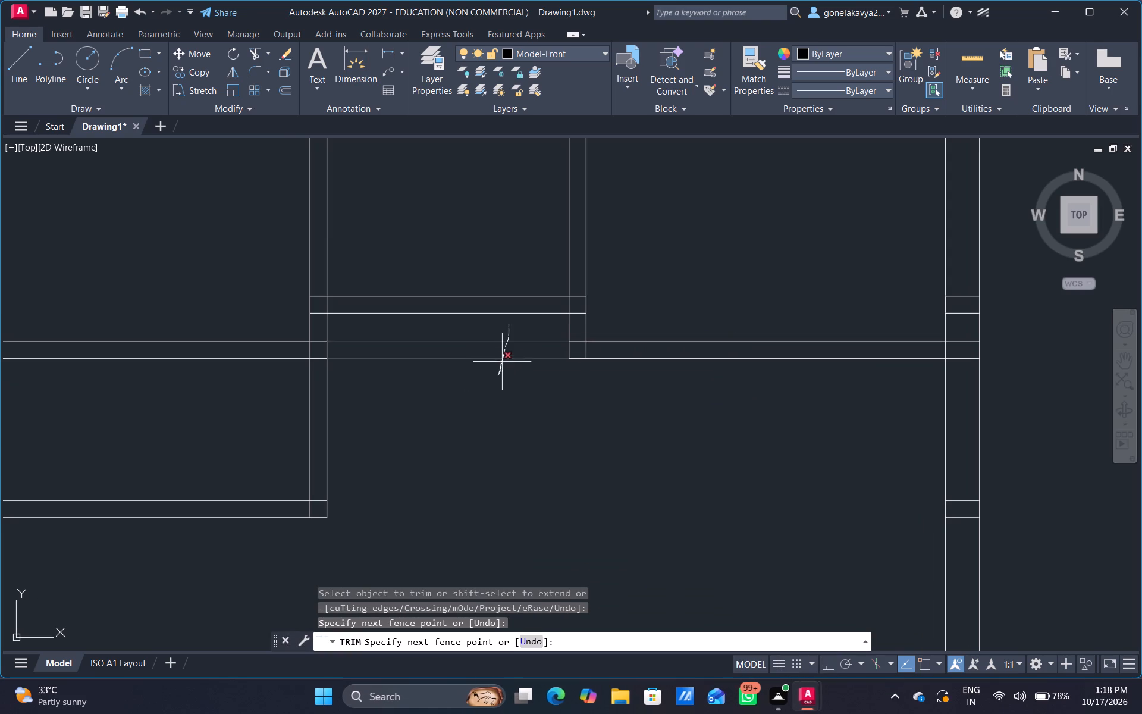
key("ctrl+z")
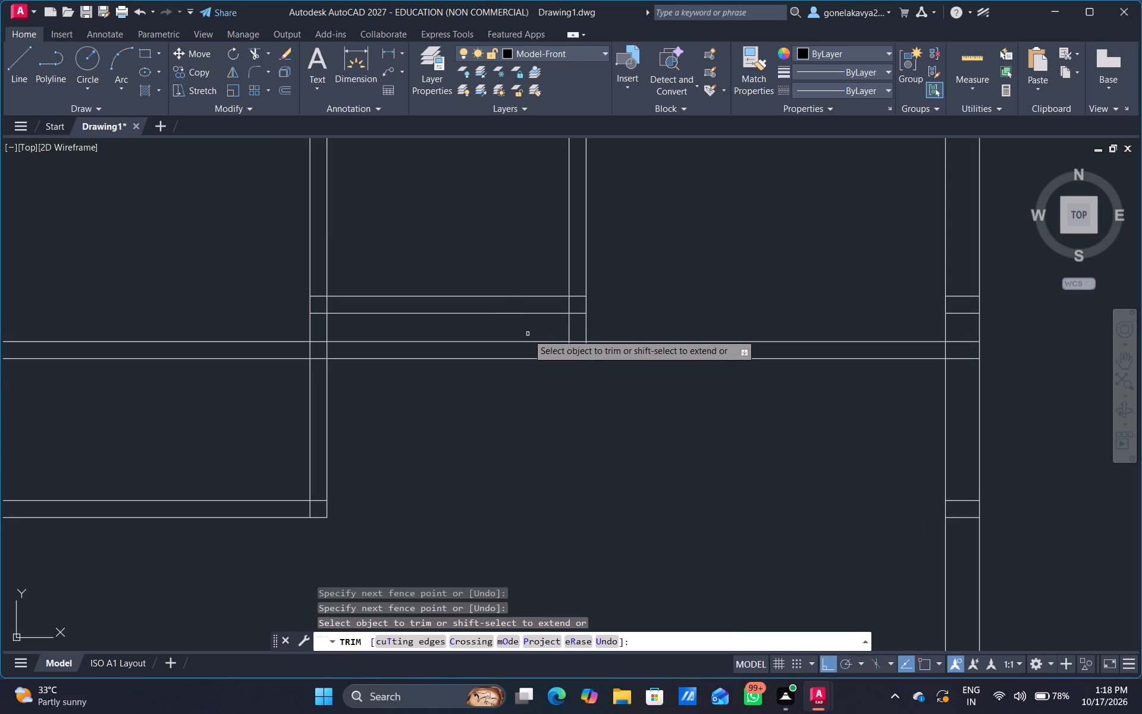
Trim away the 7'6" partition lines across the small middle room and inside both vertical partitions.
left_click_drag(525, 333, 528, 270)
scroll(567, 298, "up", 1)
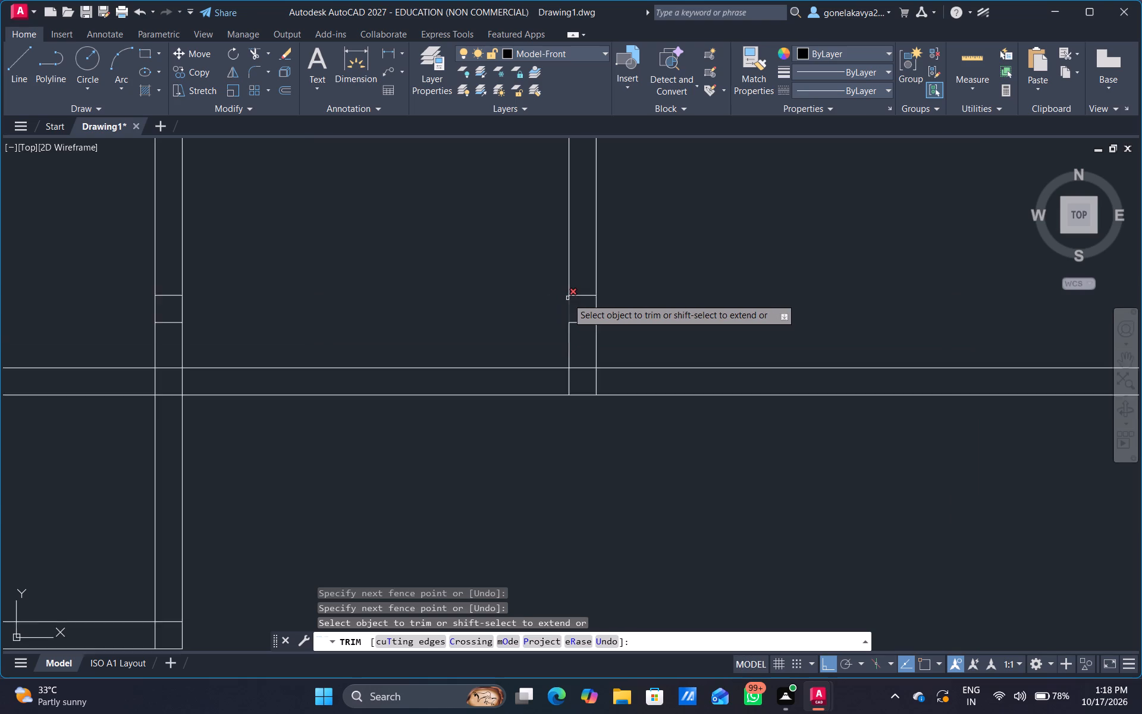
scroll(567, 298, "up", 1)
left_click_drag(592, 287, 584, 368)
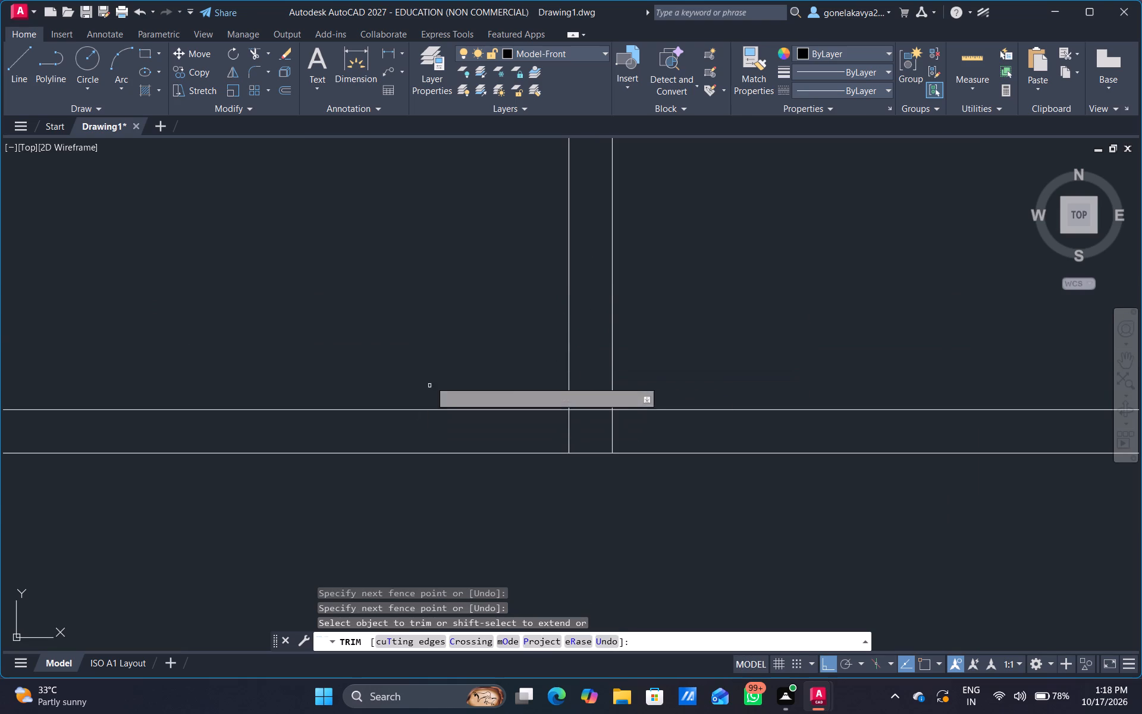
scroll(428, 375, "down", 1)
middle_click_drag(403, 345, 692, 408)
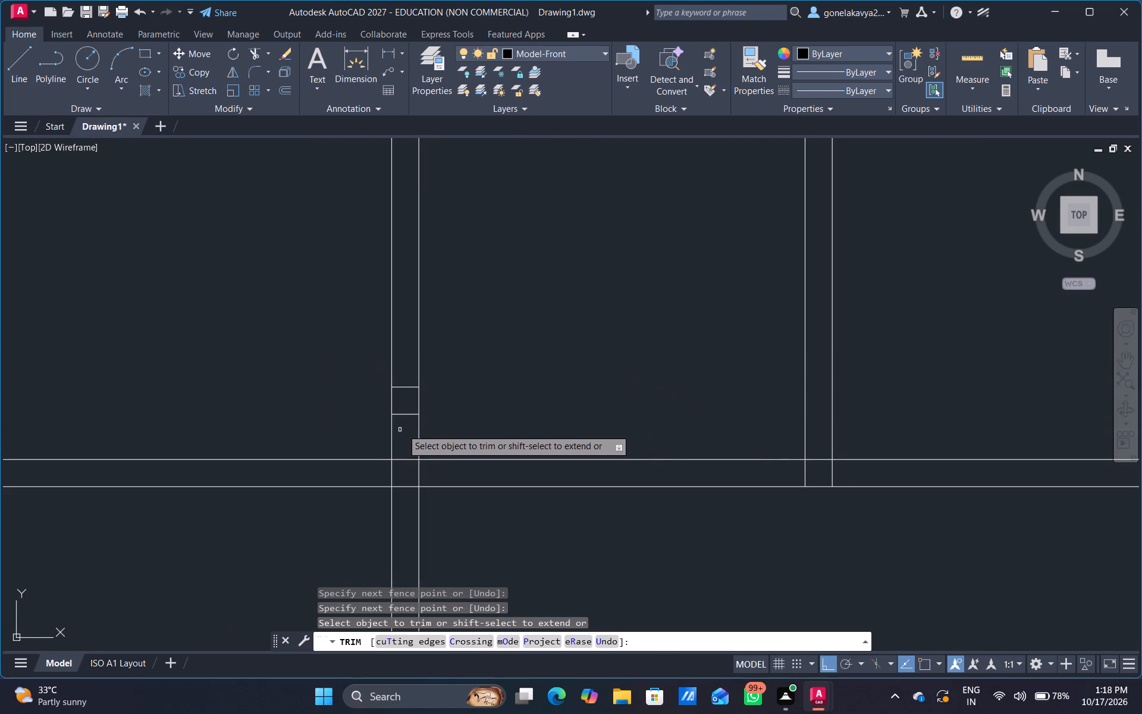
left_click_drag(404, 429, 404, 368)
Trim the 8'6" partition lines out of the upper-left room.
left_click_drag(314, 396, 310, 503)
scroll(535, 530, "down", 3)
middle_click_drag(557, 552, 526, 436)
middle_click_drag(553, 483, 553, 475)
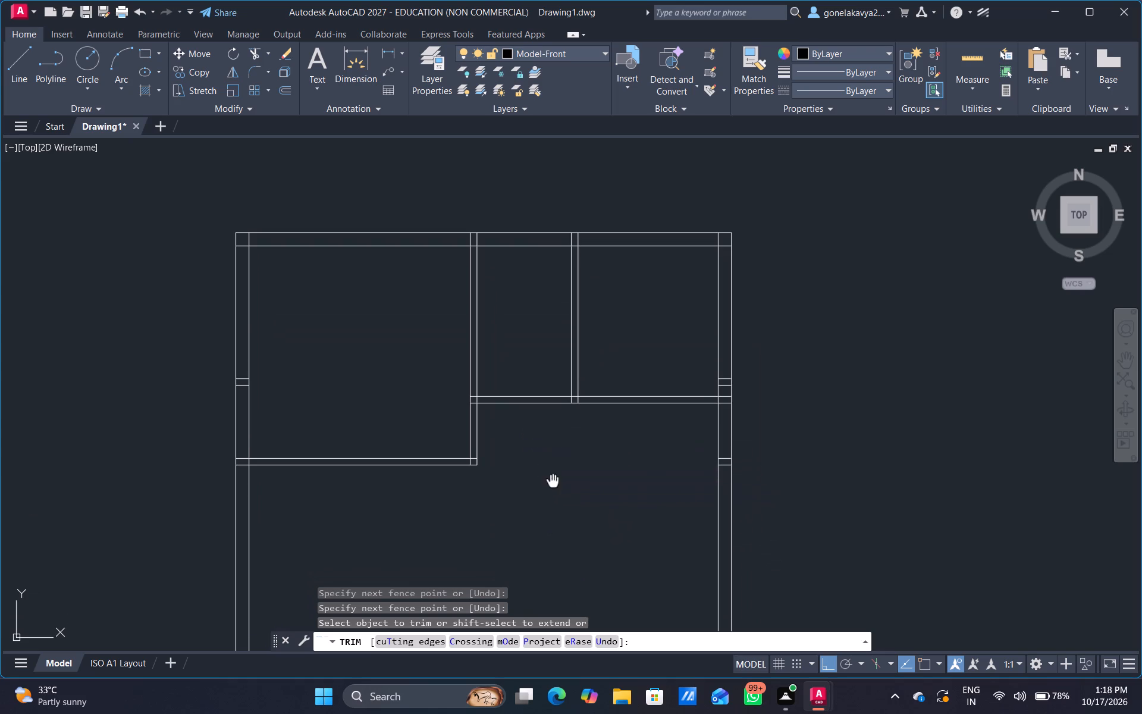
middle_click_drag(553, 475, 570, 397)
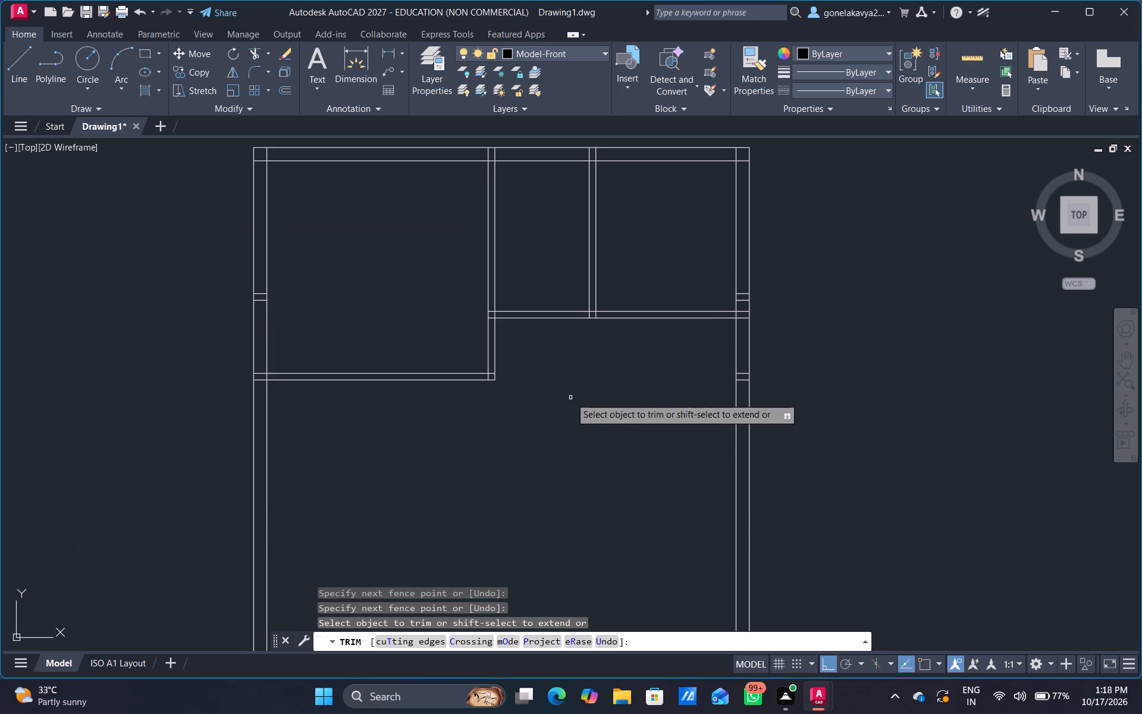
Leave trimming and offset the lower line of the upper-left room's bottom partition 11'5" downward.
middle_click_drag(512, 446, 504, 428)
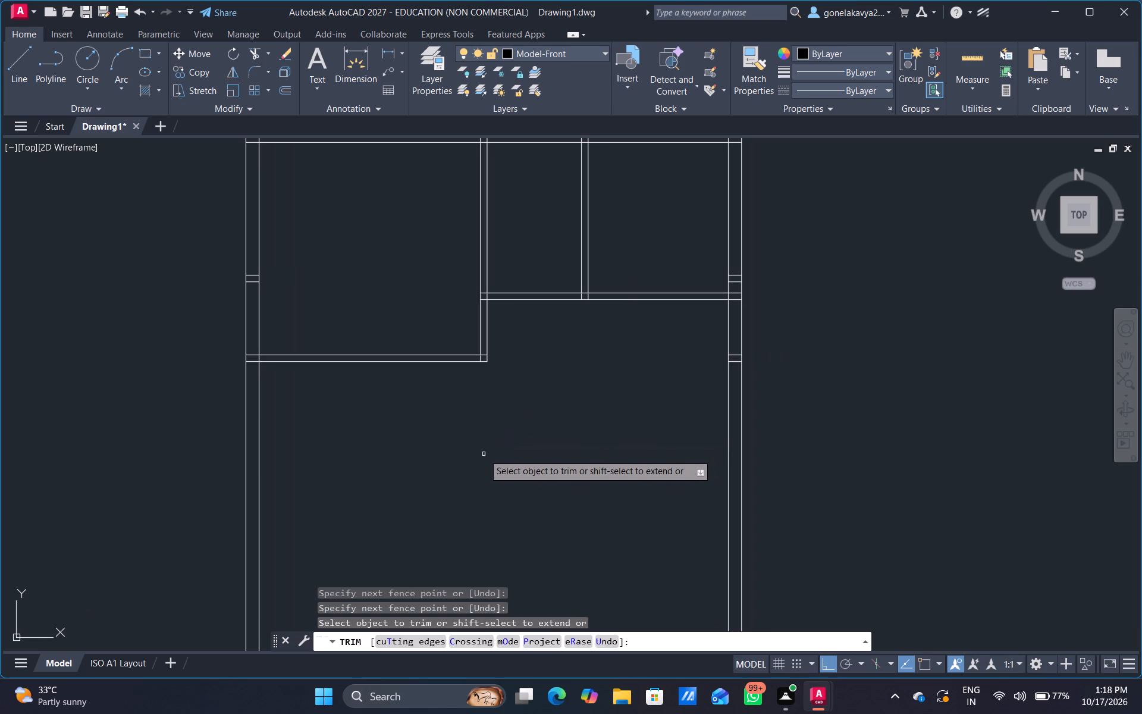
middle_click_drag(453, 474, 496, 474)
key("Escape")
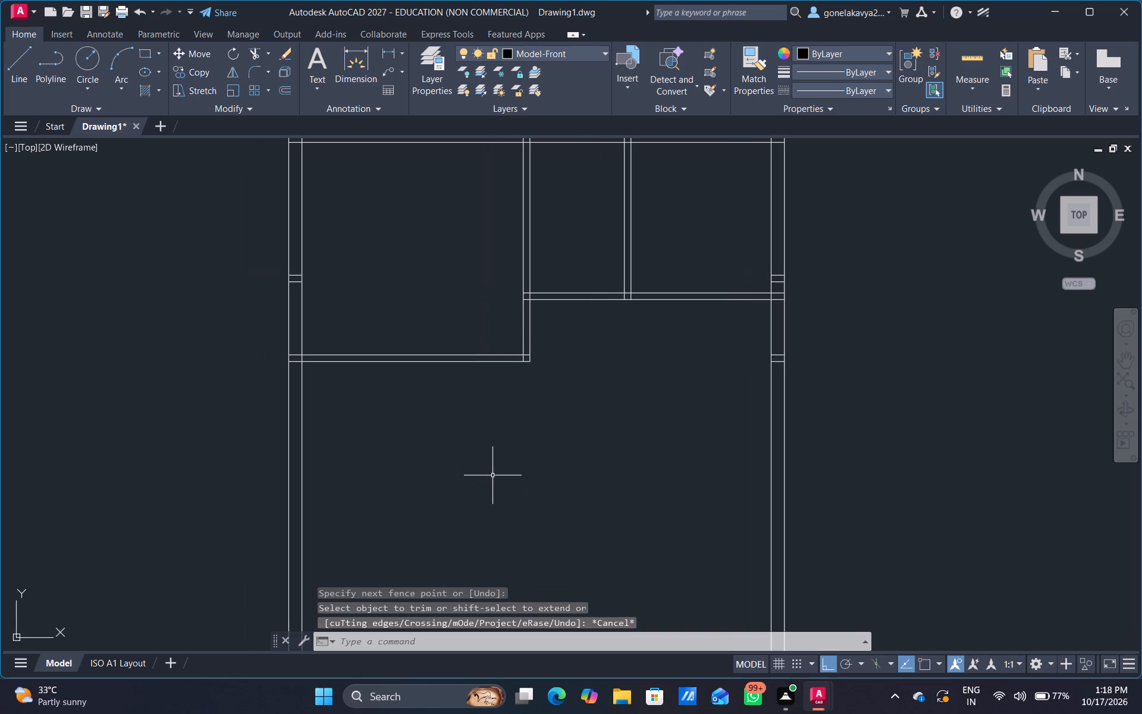
key("o")
key("Return")
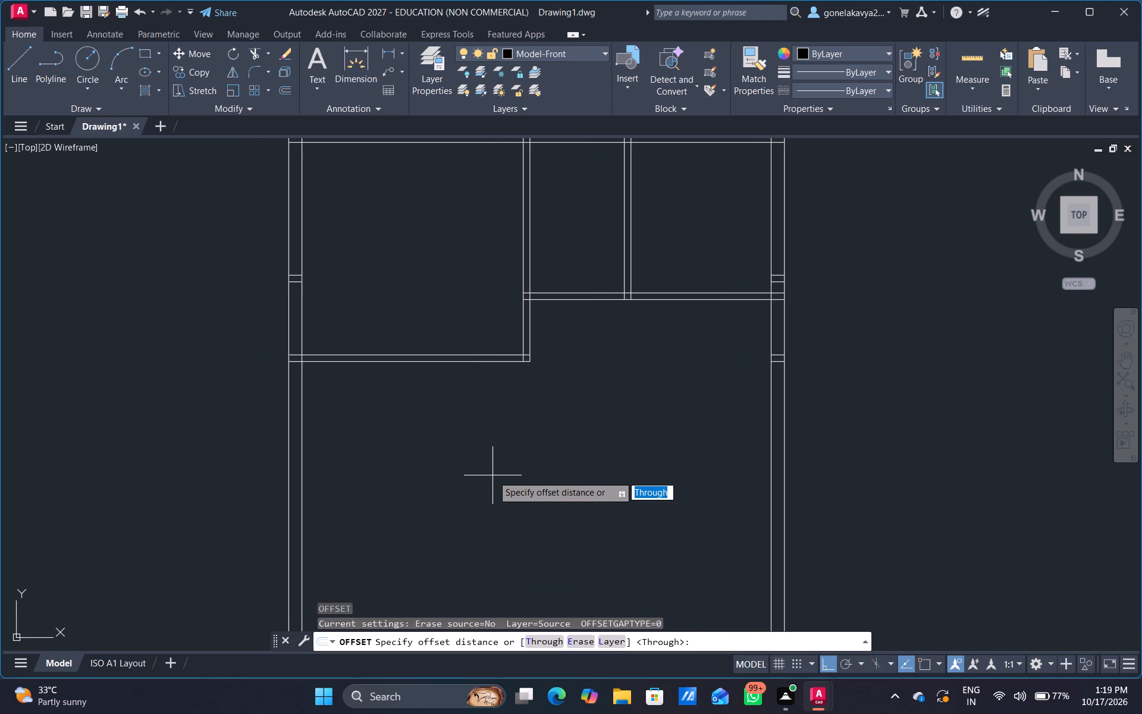
type("11'")
type("5\"")
key("Return")
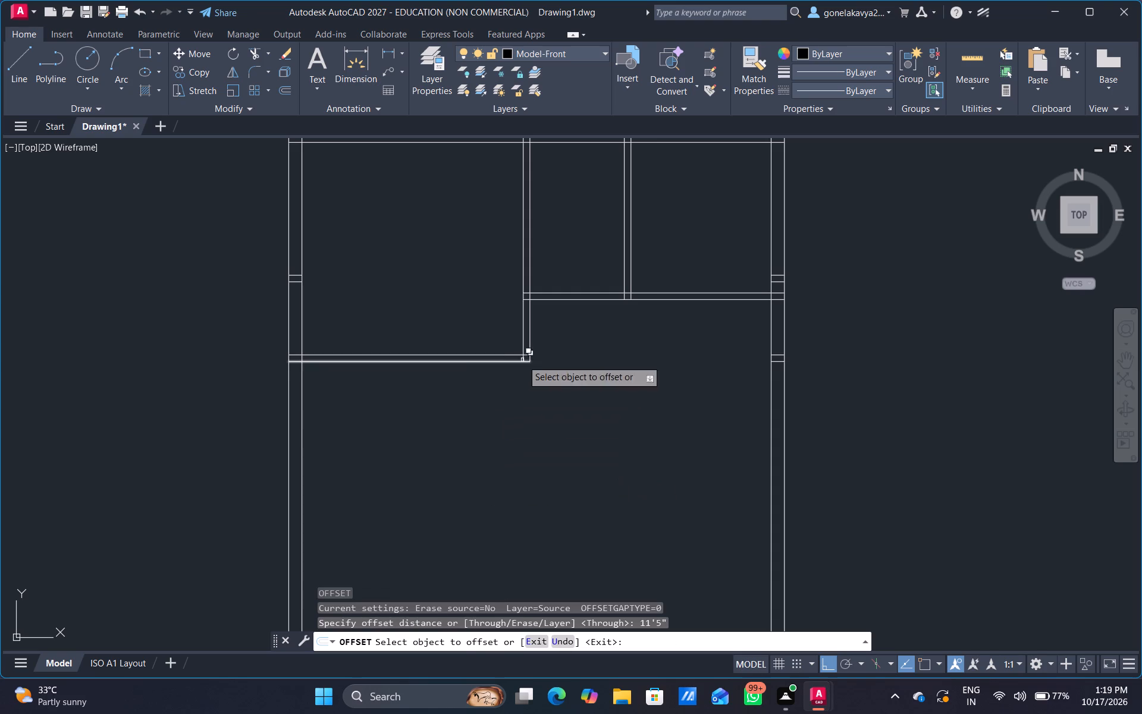
left_click(481, 362)
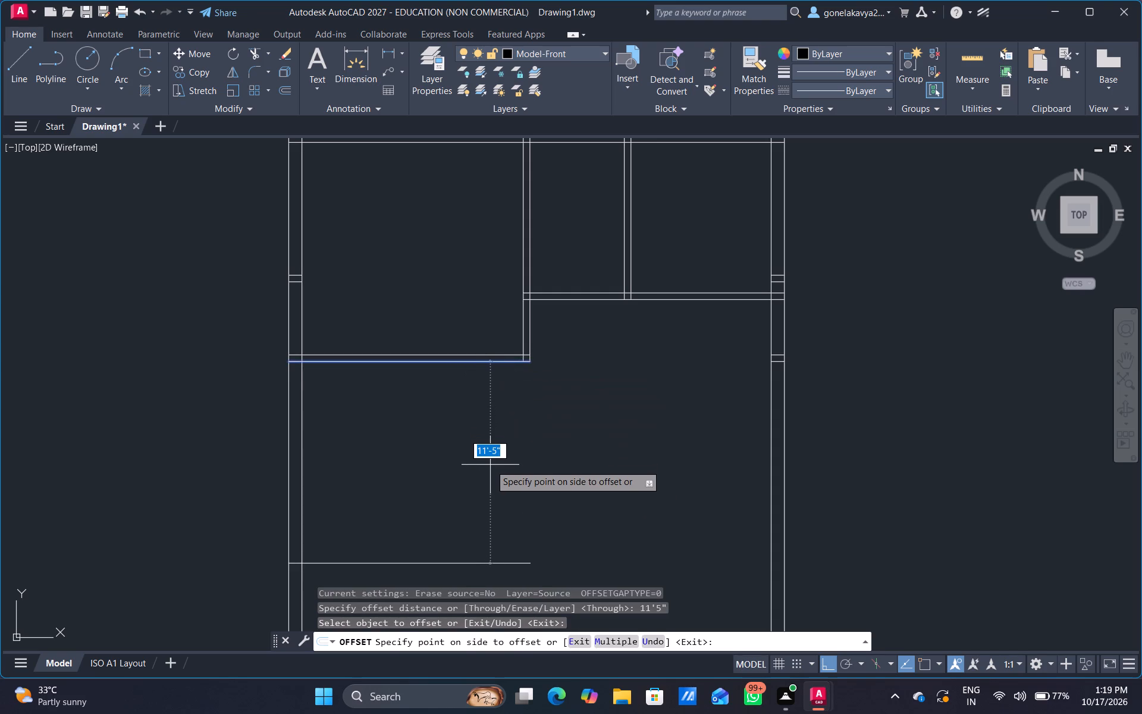
left_click(490, 465)
Offset the left outer wall's inner line 12'6" into the plan, and offset the resulting line 4.5" to the right to form a vertical partition.
middle_click_drag(468, 484, 517, 373)
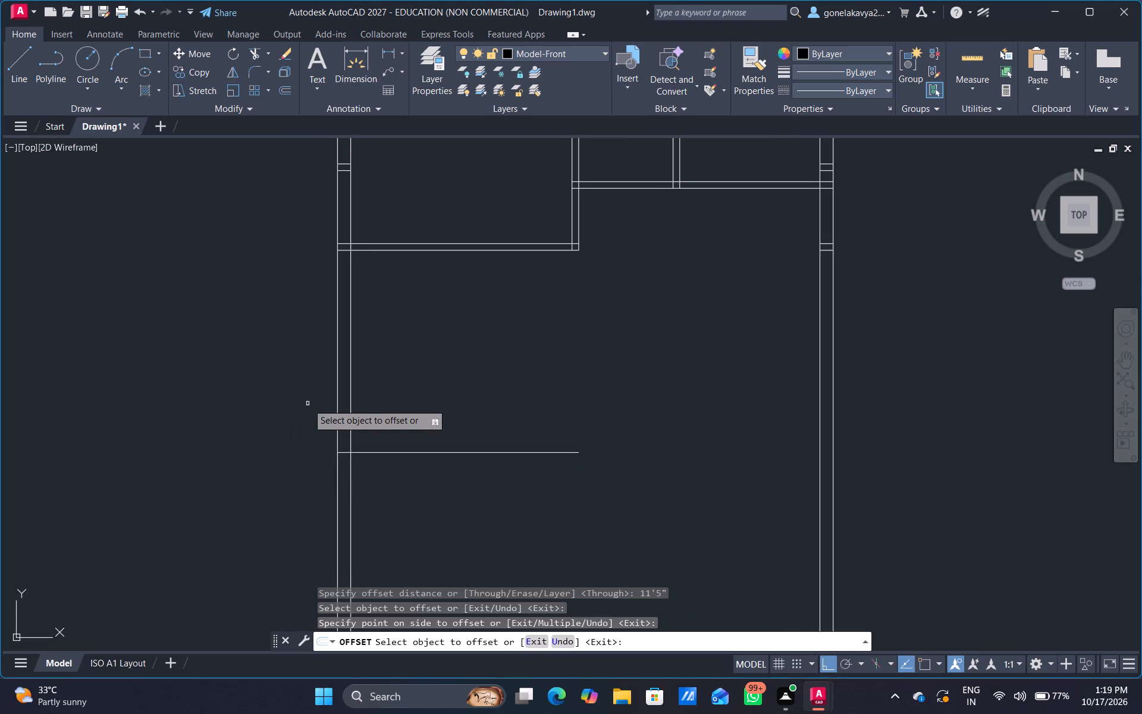
left_click(352, 410)
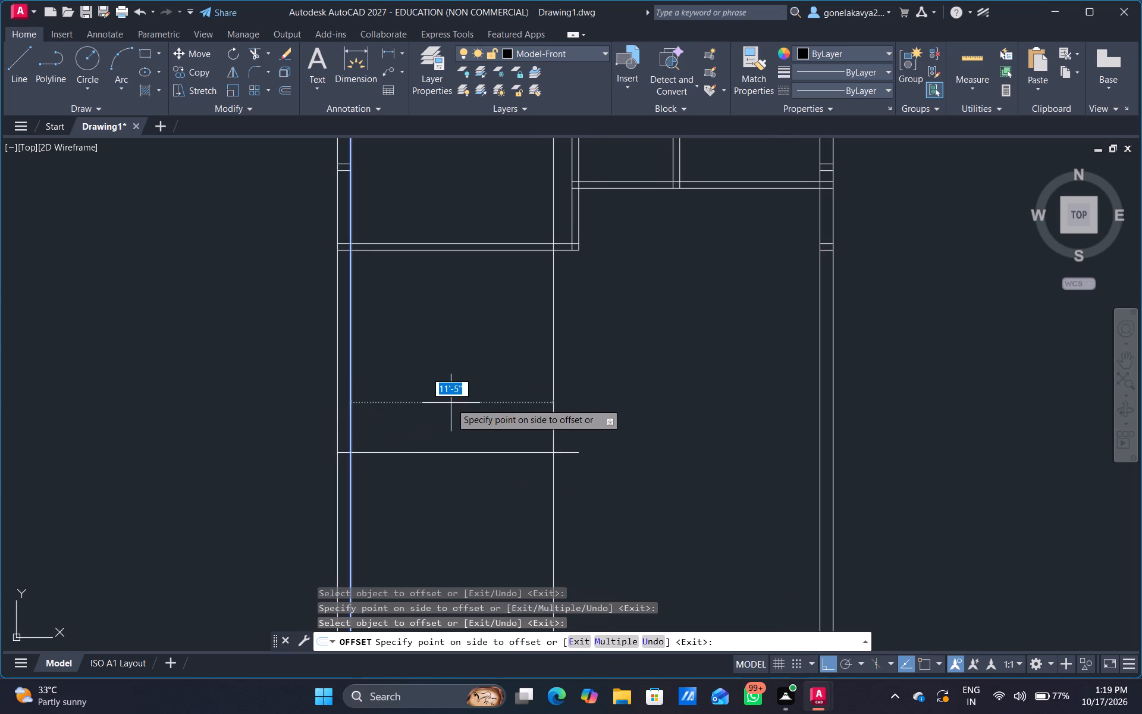
type("12'6")
key("shift+quotedbl")
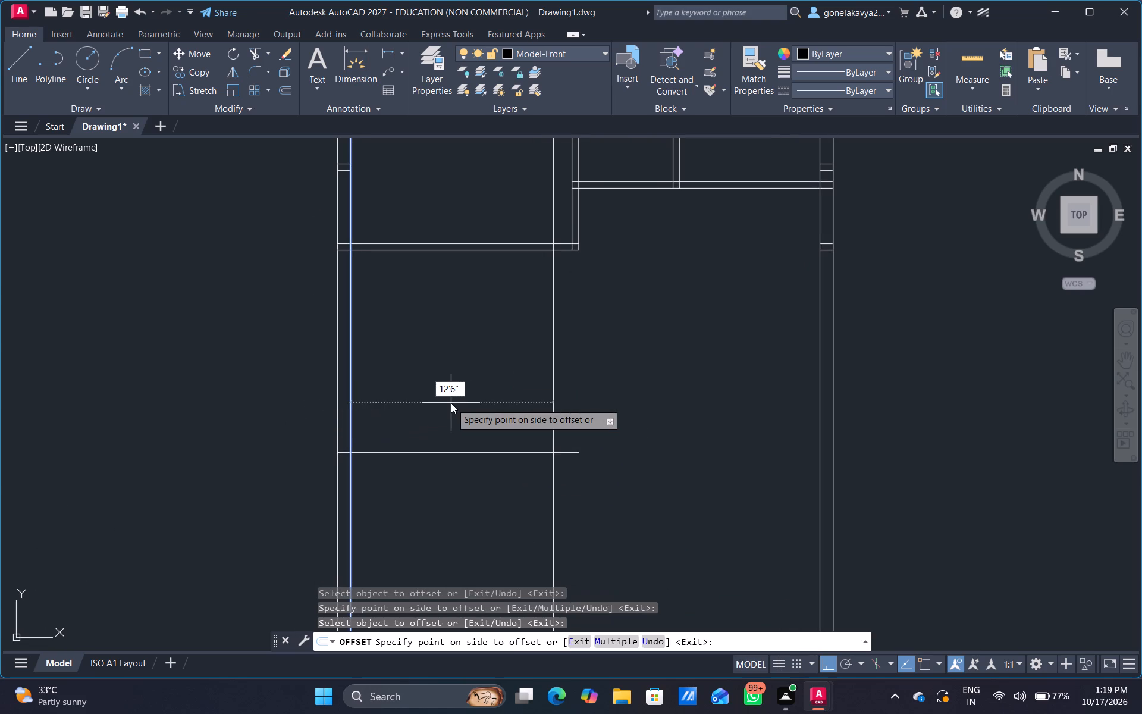
key("Return")
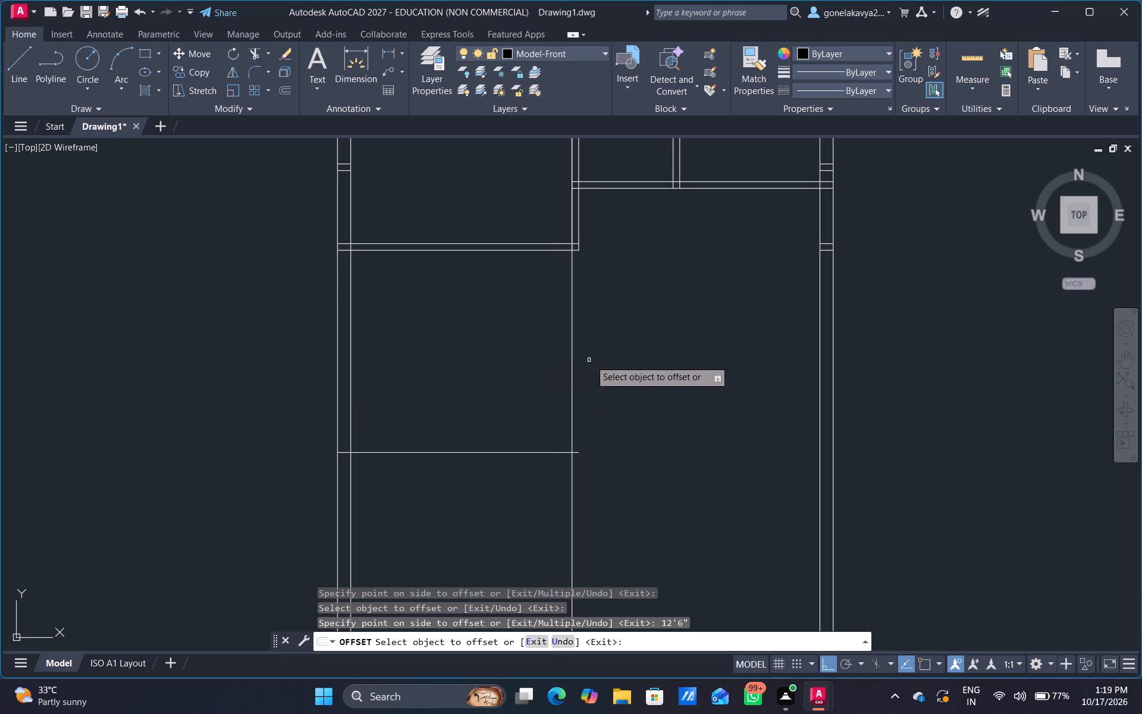
left_click(569, 374)
left_click(573, 378)
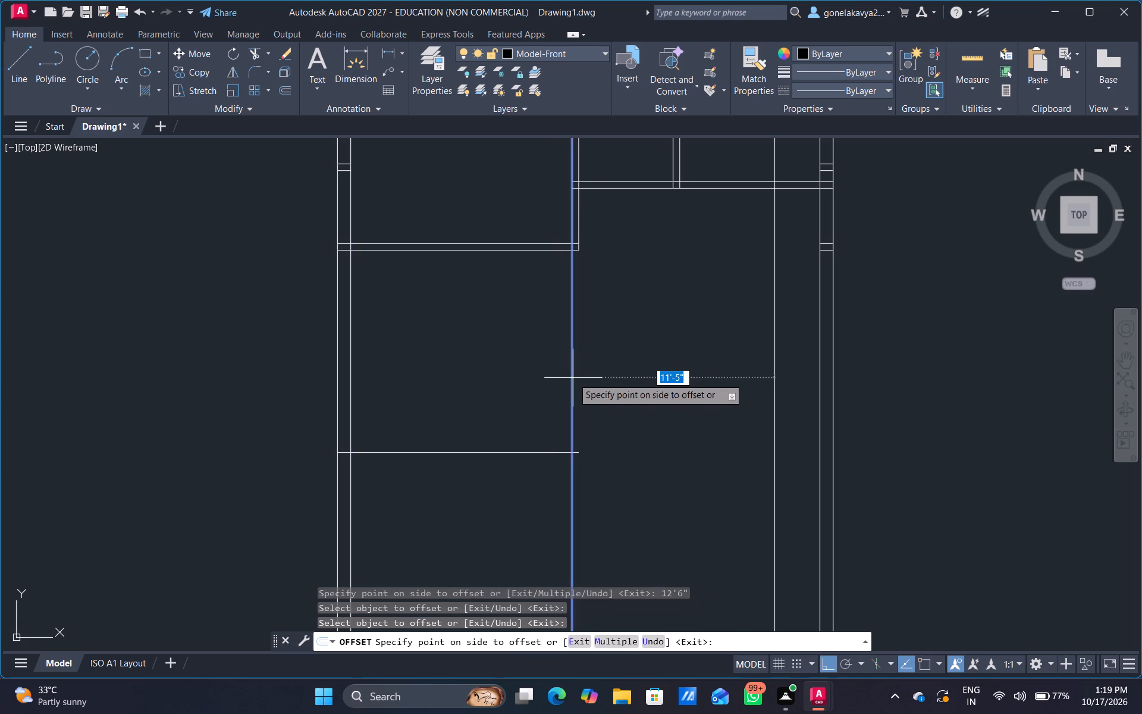
type("4.5\"")
key("Return")
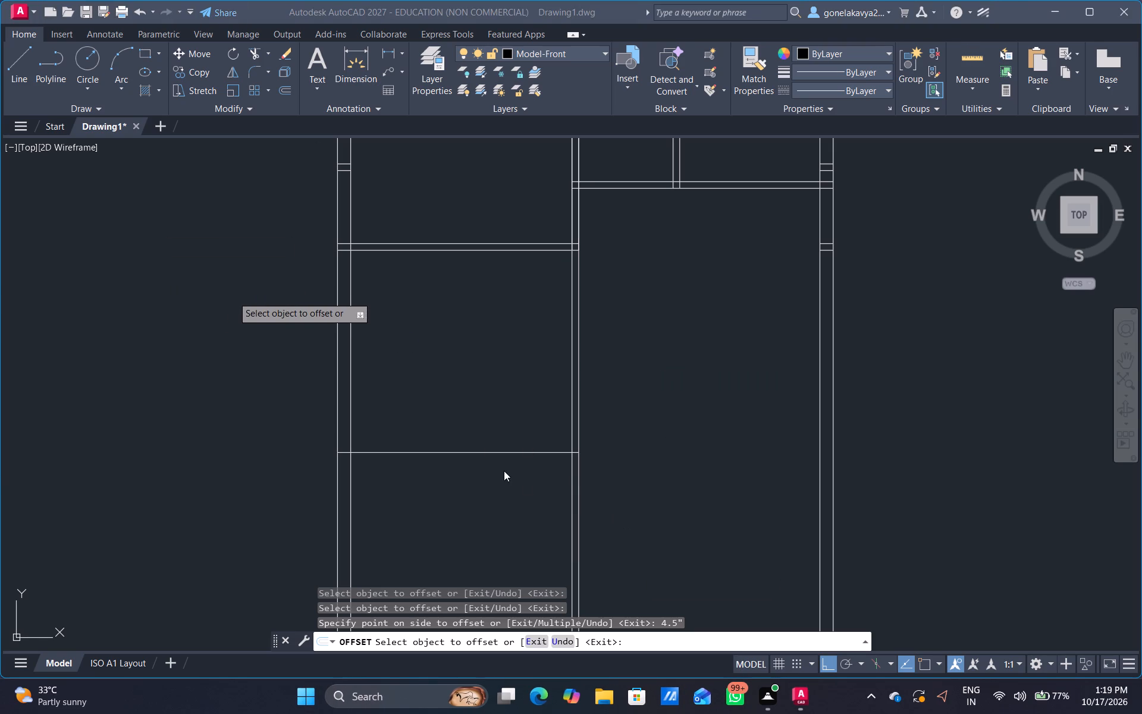
Offset the horizontal line of the 11'5" room 4.5" downward to complete that partition.
middle_click_drag(506, 469, 517, 402)
middle_click_drag(516, 455, 520, 375)
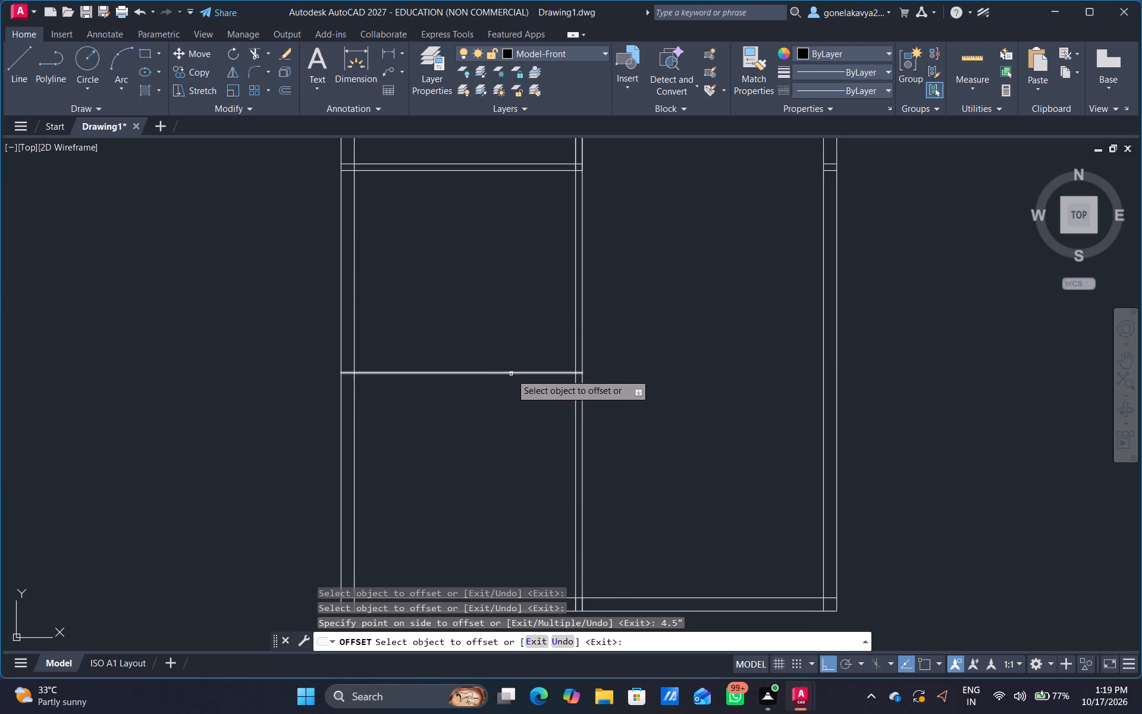
left_click_drag(511, 374, 514, 379)
type("4.5")
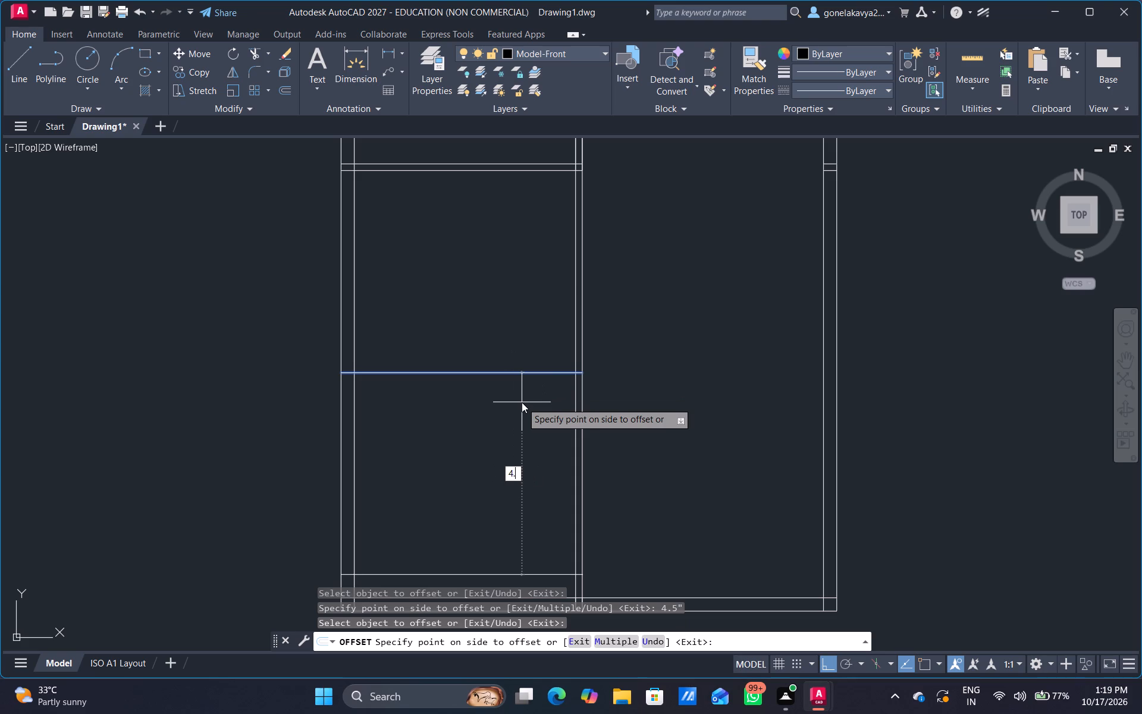
key("shift+quotedbl")
key("Return")
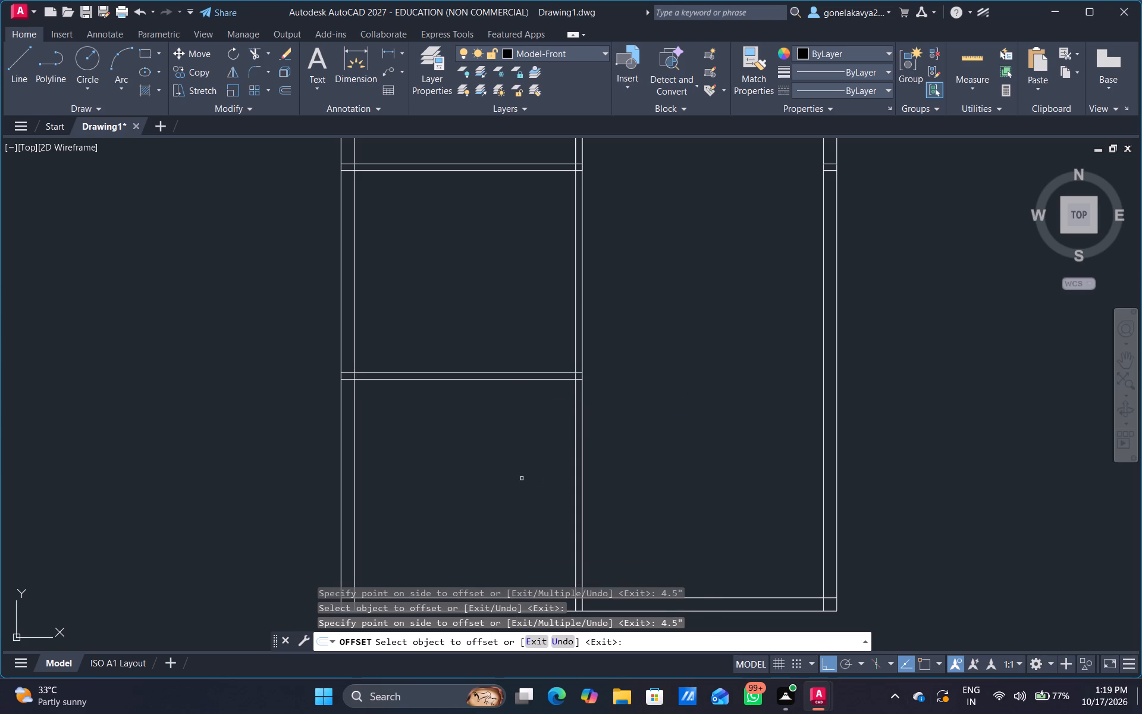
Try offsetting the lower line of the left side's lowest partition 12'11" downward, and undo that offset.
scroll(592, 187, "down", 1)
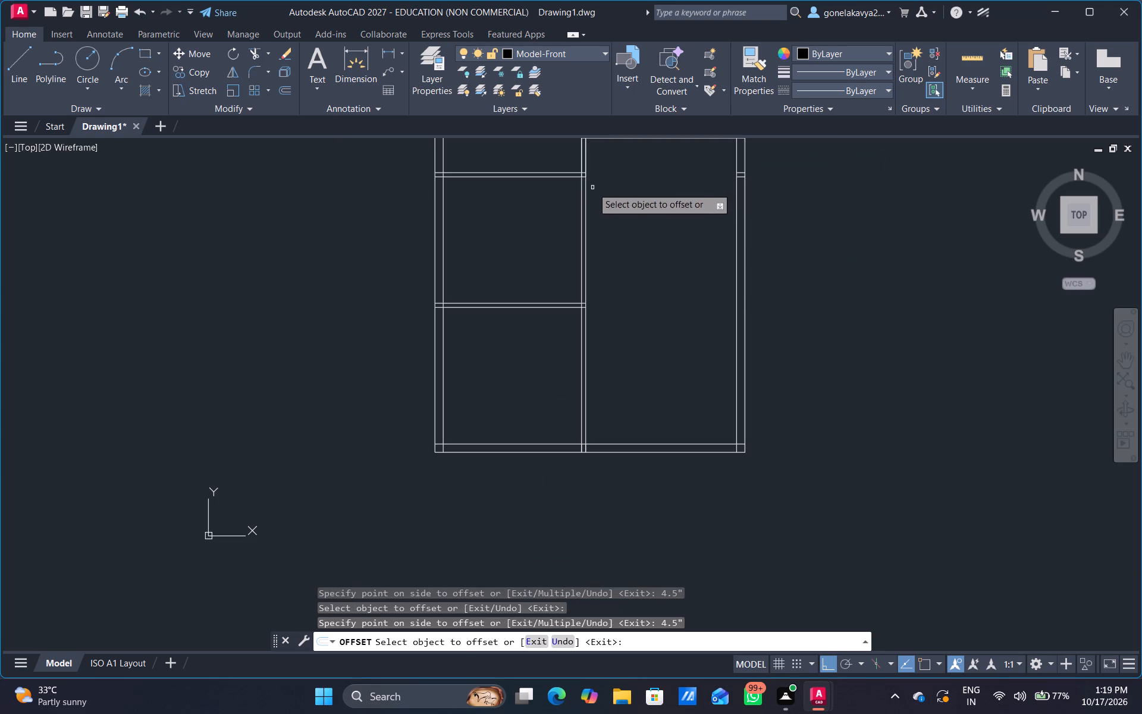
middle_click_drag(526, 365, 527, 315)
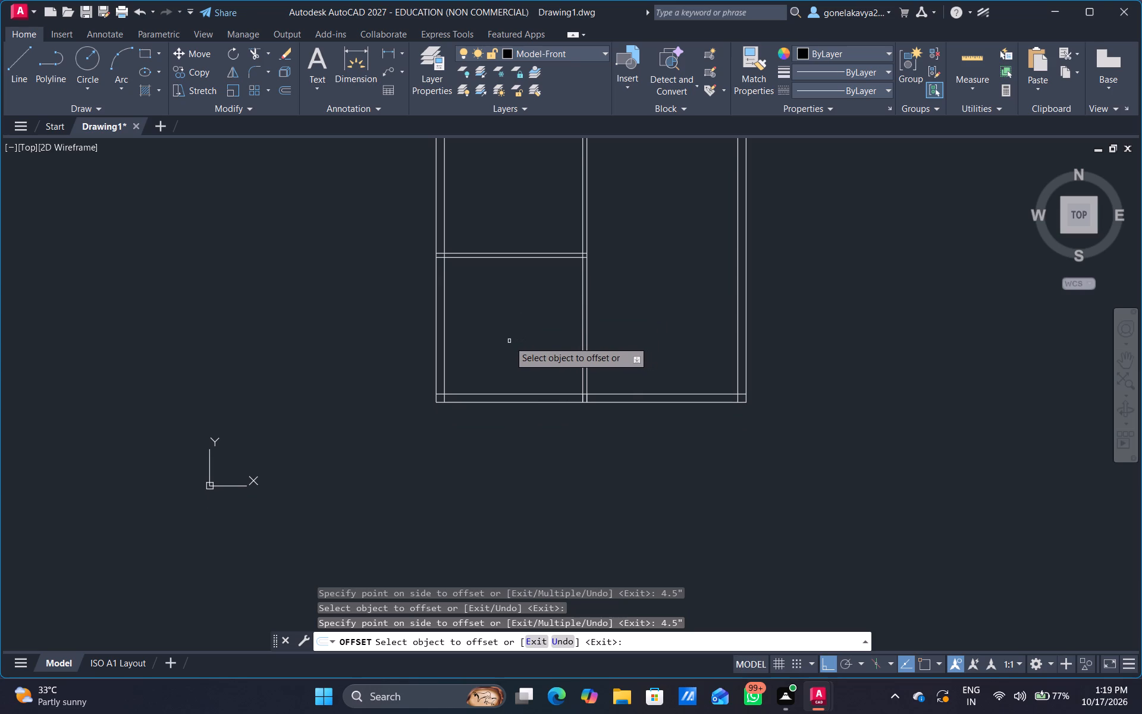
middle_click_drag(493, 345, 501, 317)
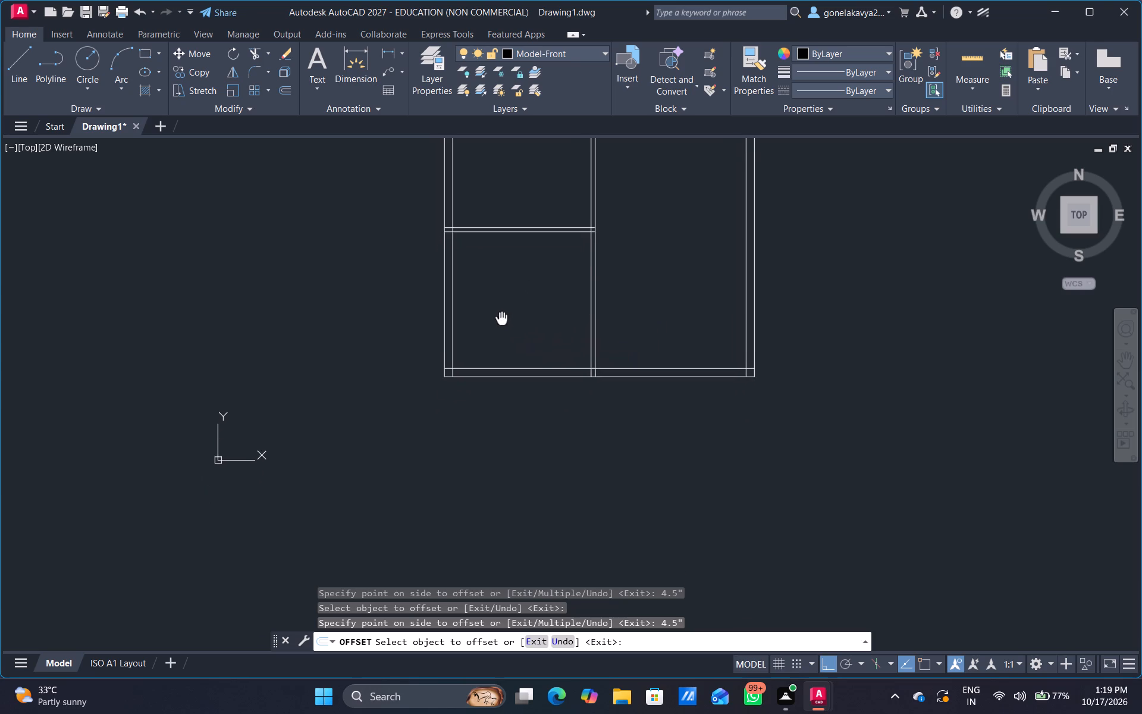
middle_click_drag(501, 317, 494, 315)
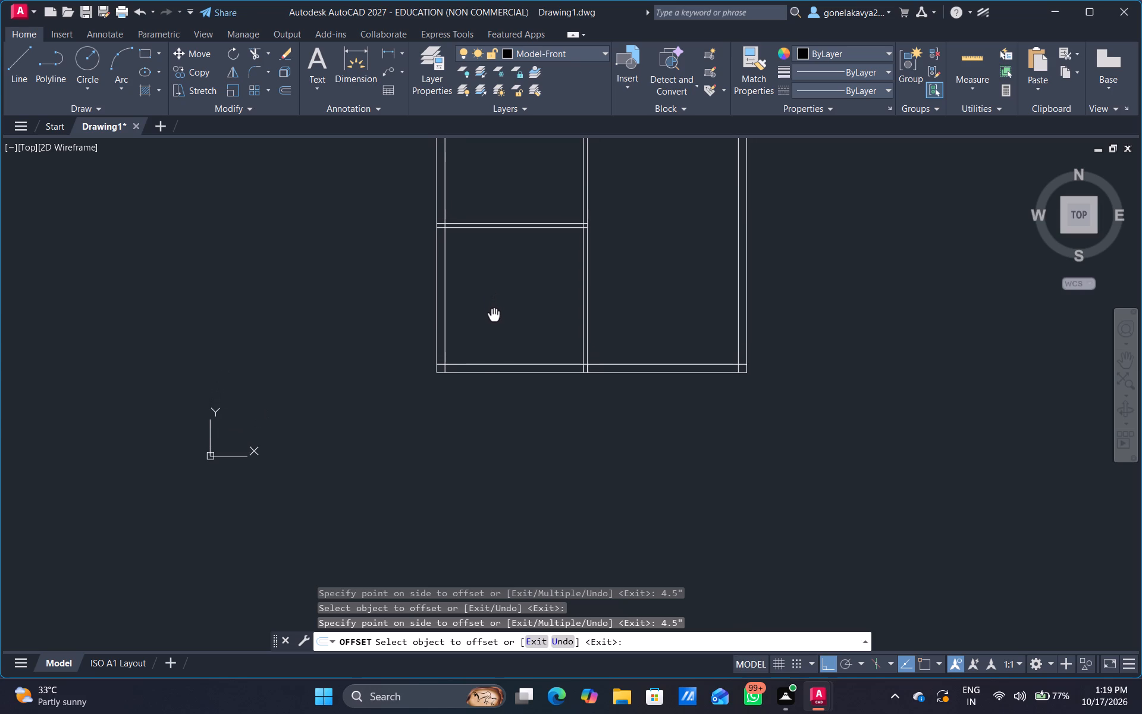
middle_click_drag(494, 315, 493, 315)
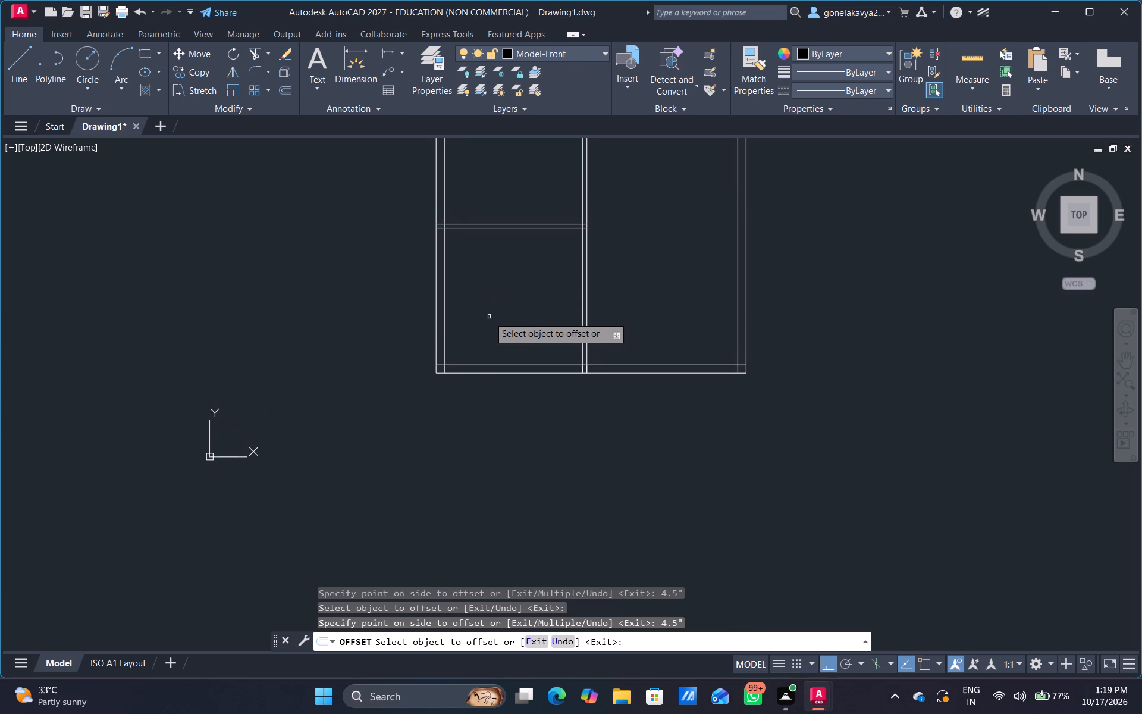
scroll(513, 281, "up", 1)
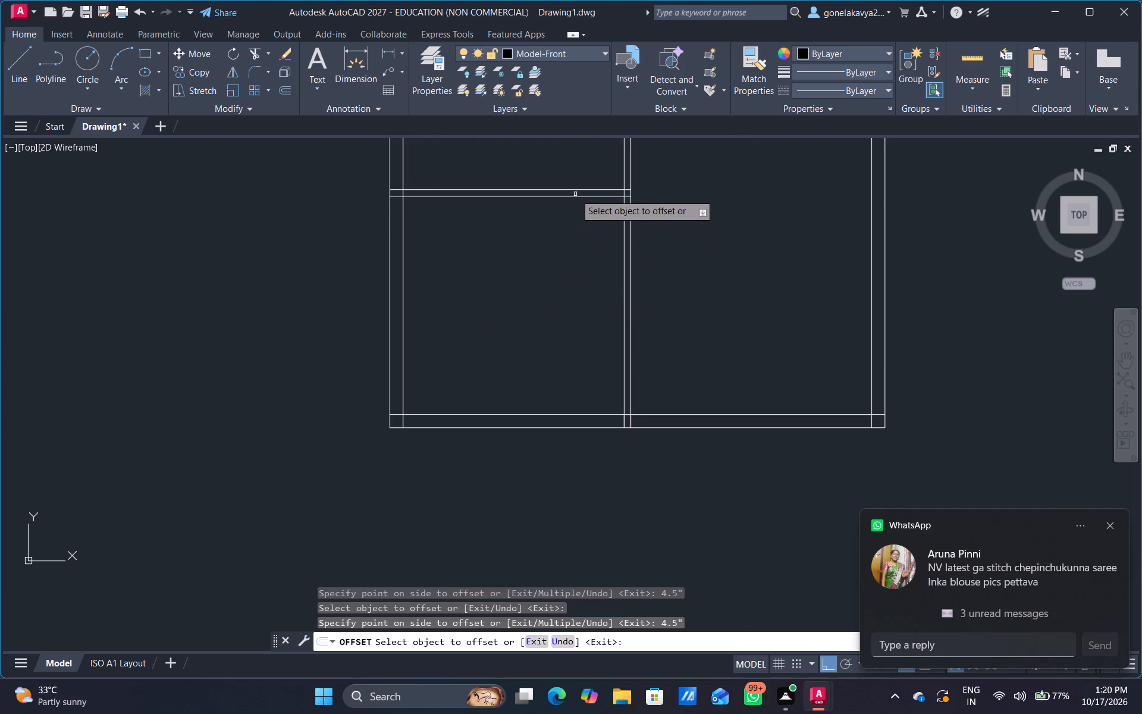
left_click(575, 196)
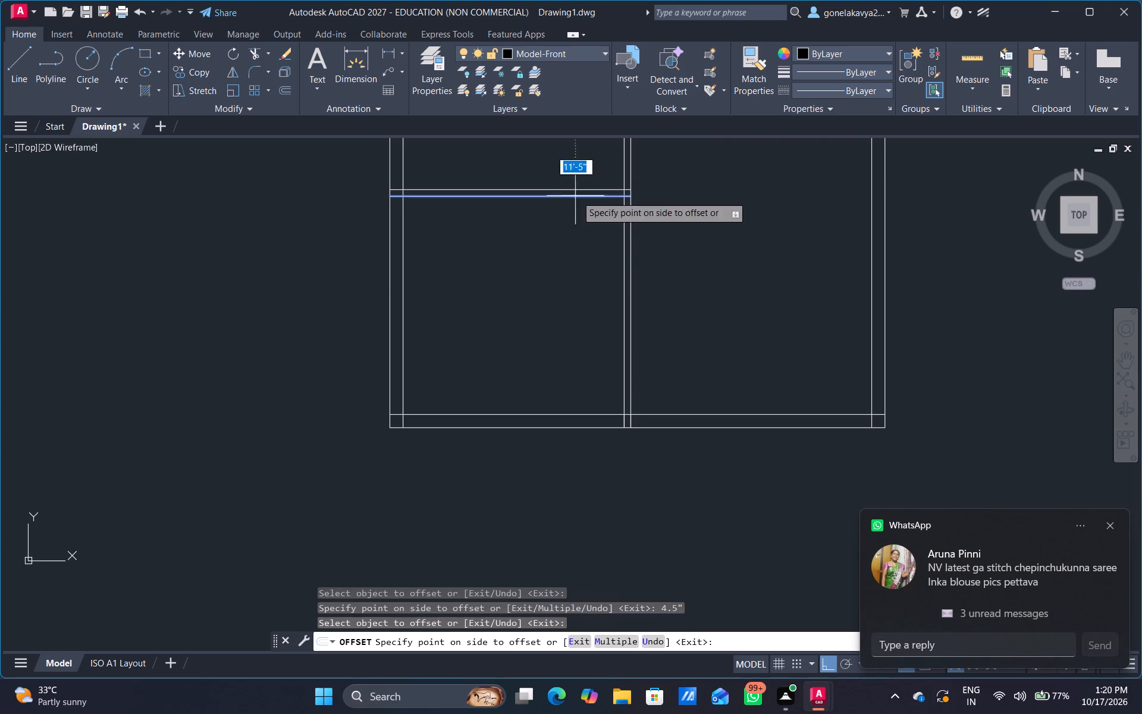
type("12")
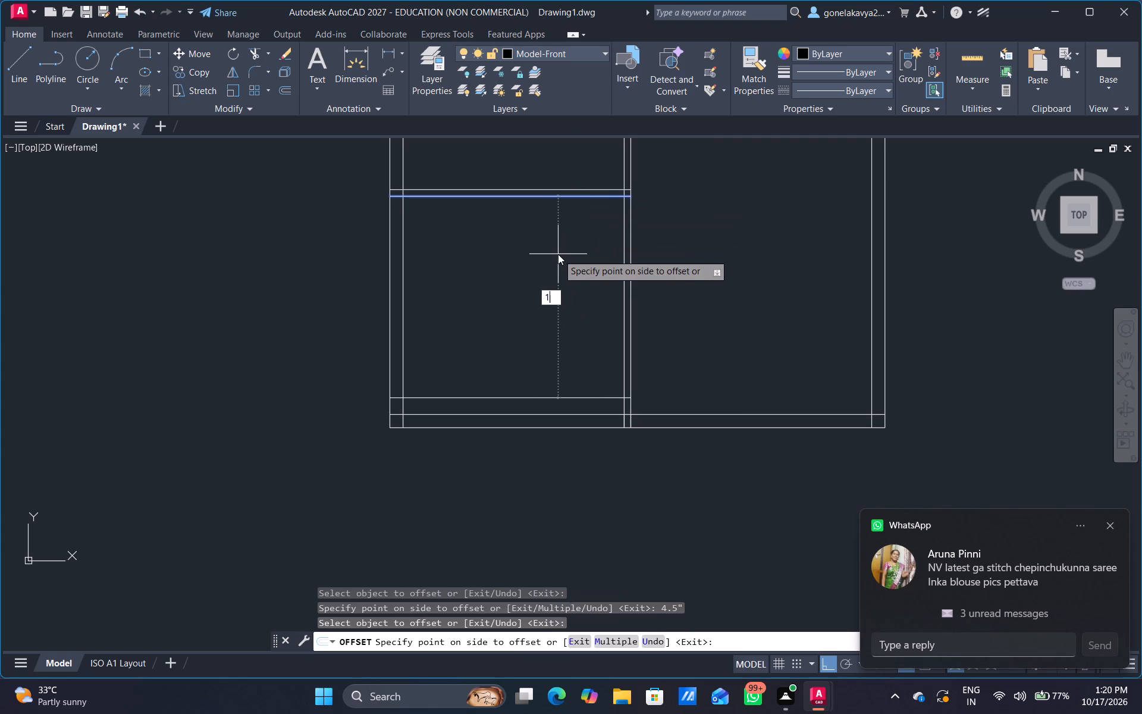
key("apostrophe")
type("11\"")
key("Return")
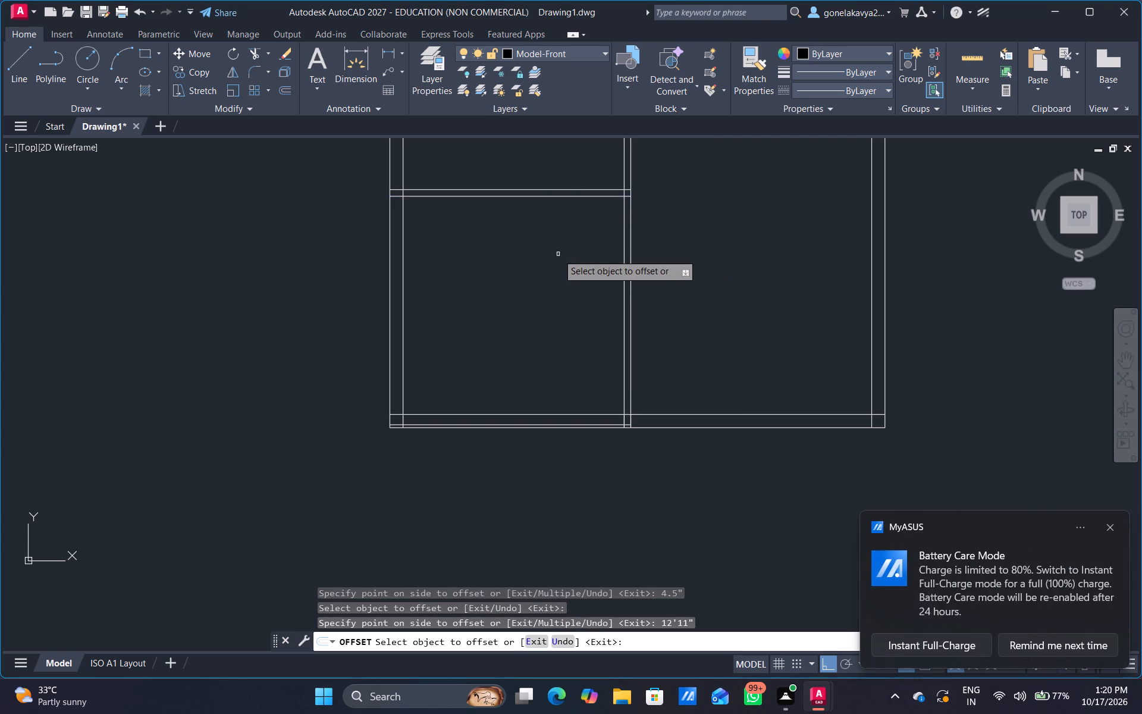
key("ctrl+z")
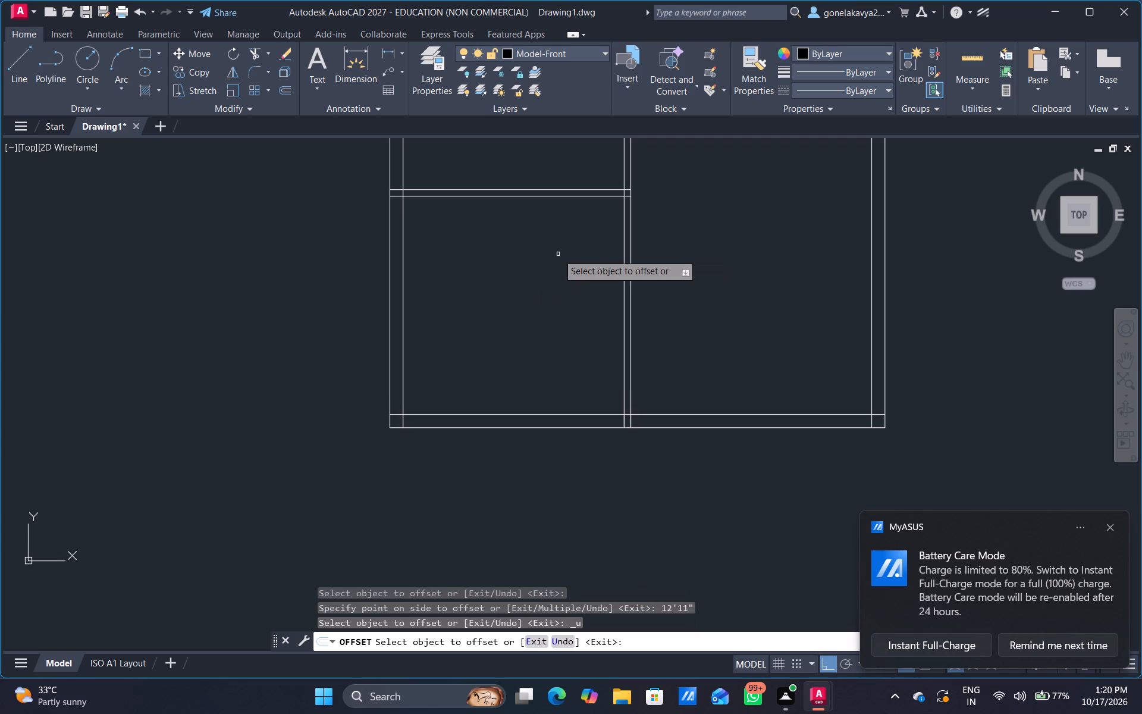
Offset the lower line of the partition below the two upper-right rooms 15'11" downward.
scroll(650, 283, "down", 1)
middle_click_drag(702, 273, 608, 422)
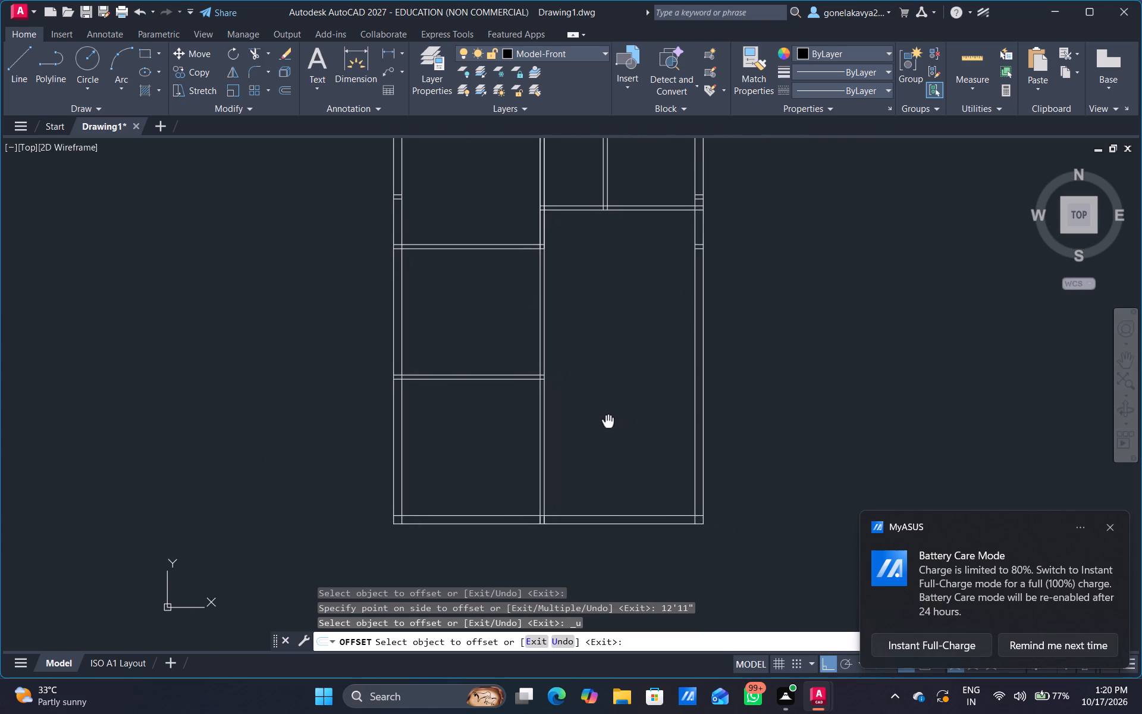
middle_click_drag(608, 422, 580, 424)
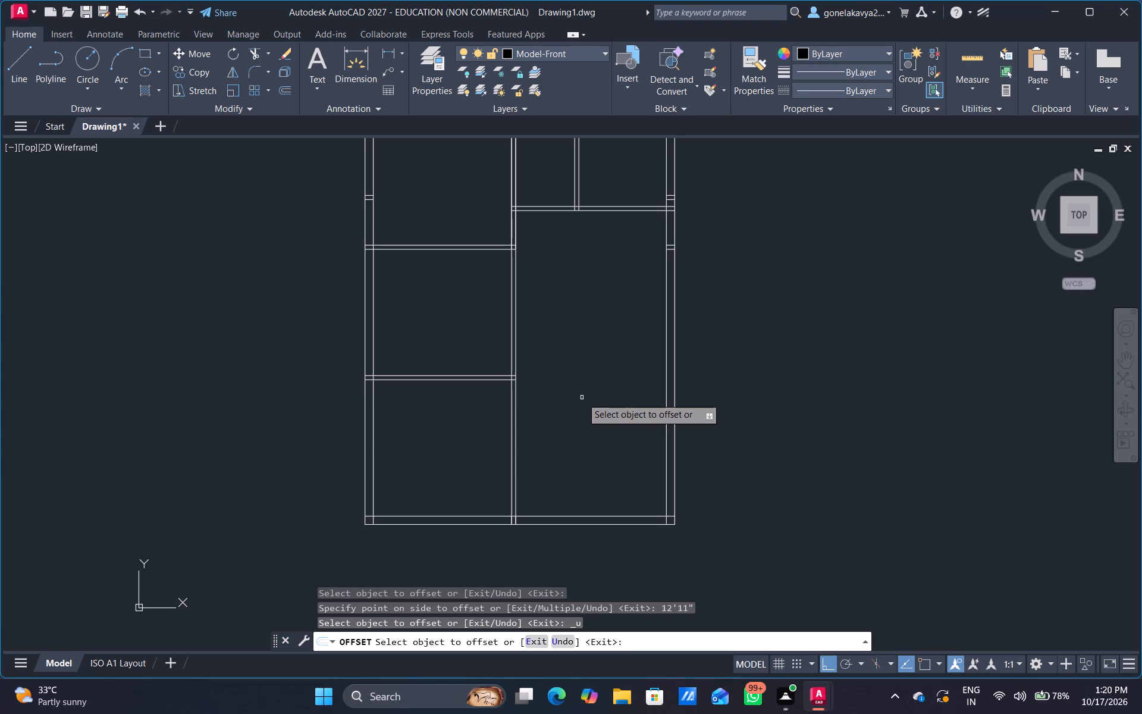
scroll(581, 333, "down", 1)
middle_click_drag(581, 333, 582, 387)
scroll(585, 358, "up", 2)
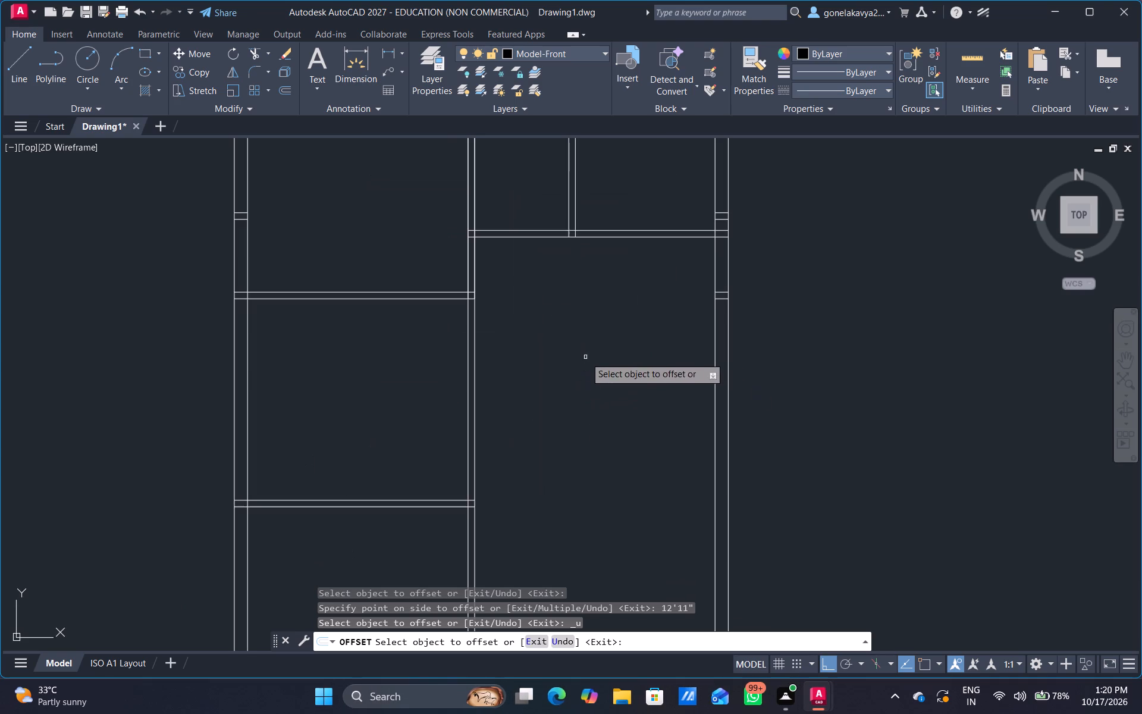
middle_click_drag(598, 353, 560, 423)
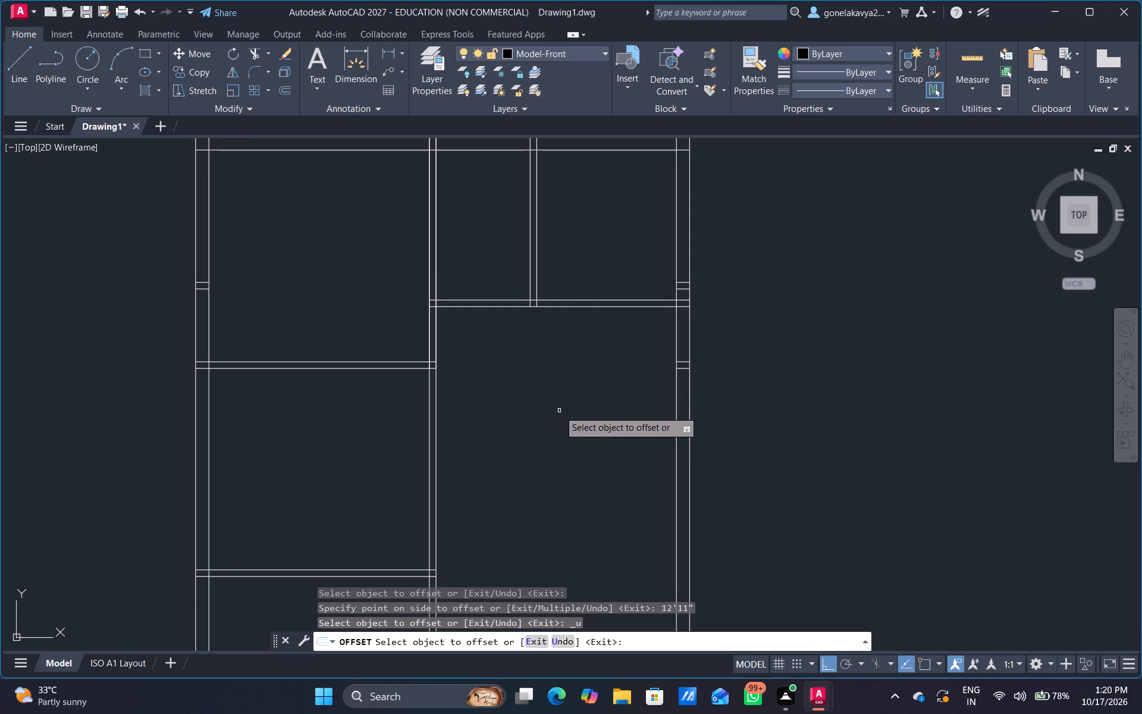
left_click(574, 308)
middle_click_drag(554, 386, 542, 336)
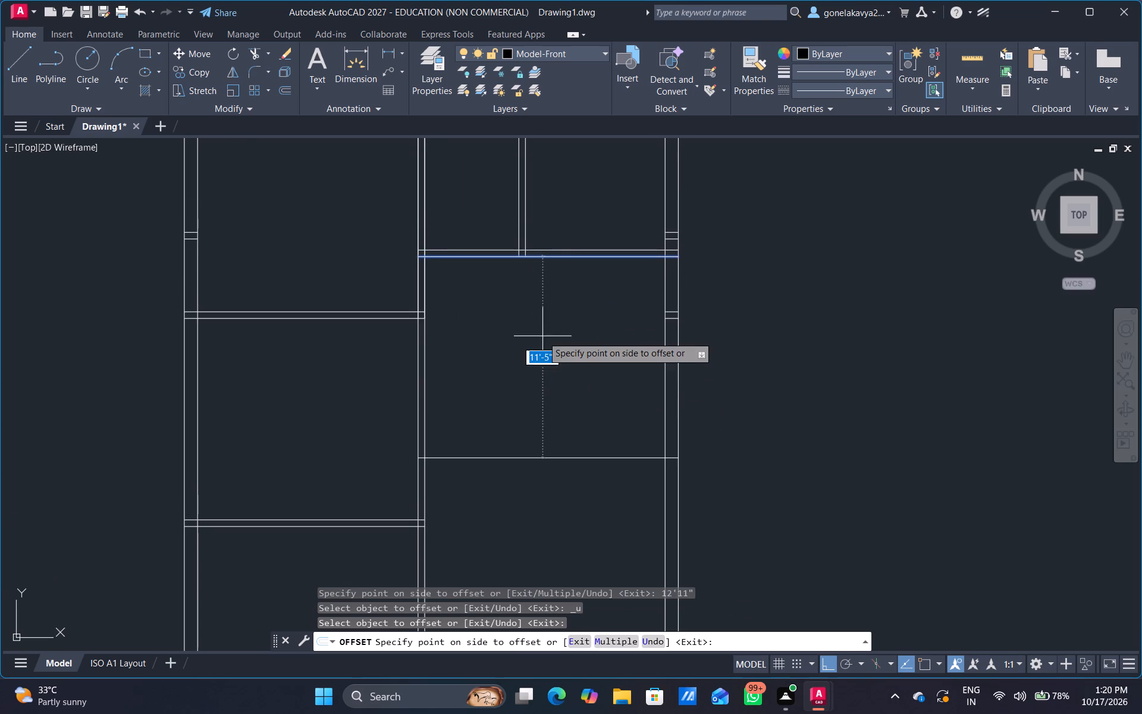
type("15'")
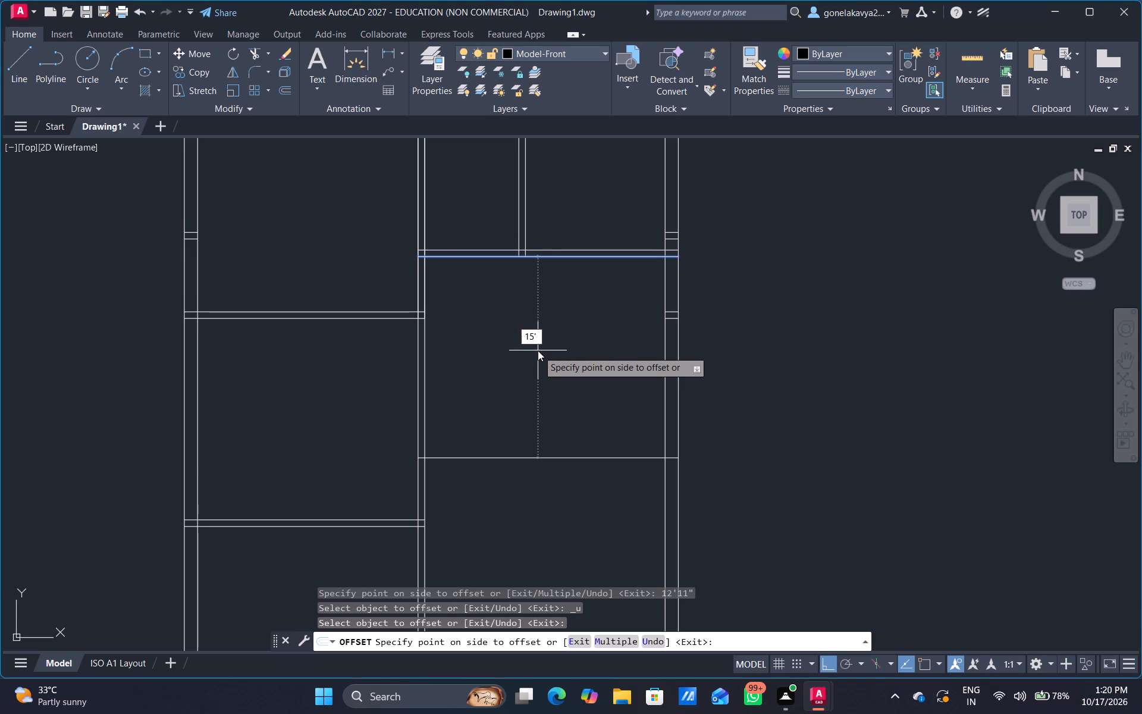
type("11\"")
key("Return")
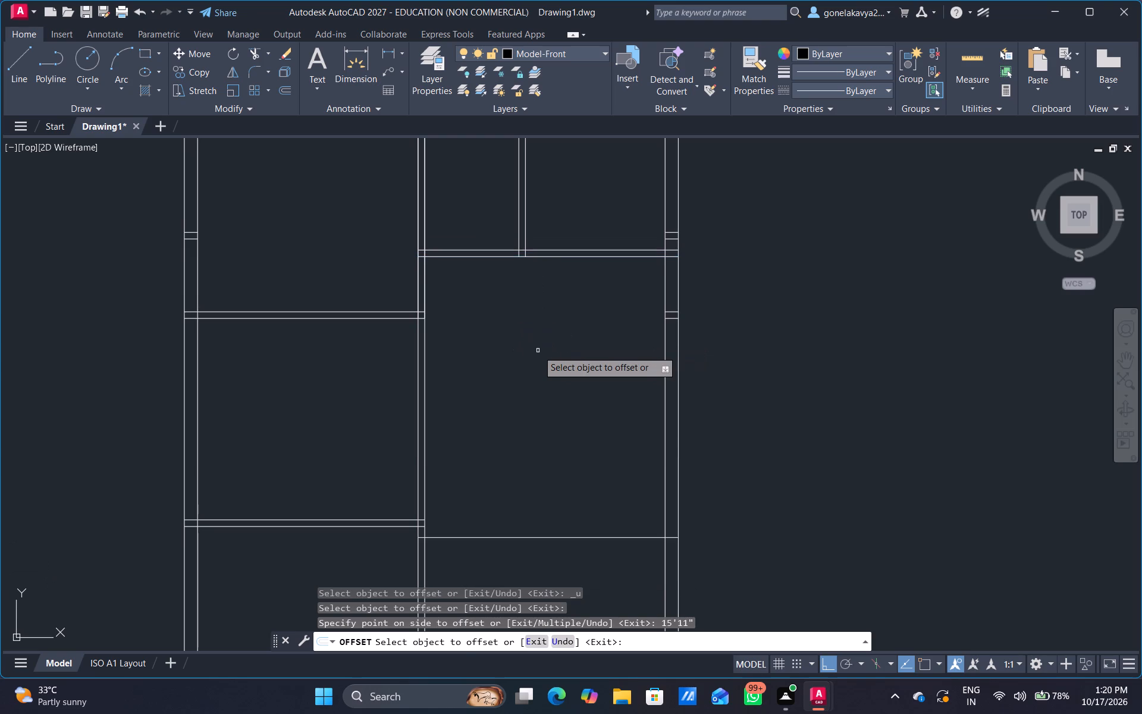
Offset the 15'11" line on the plan's right side 4.5" downward to complete the partition.
middle_click_drag(534, 405, 540, 296)
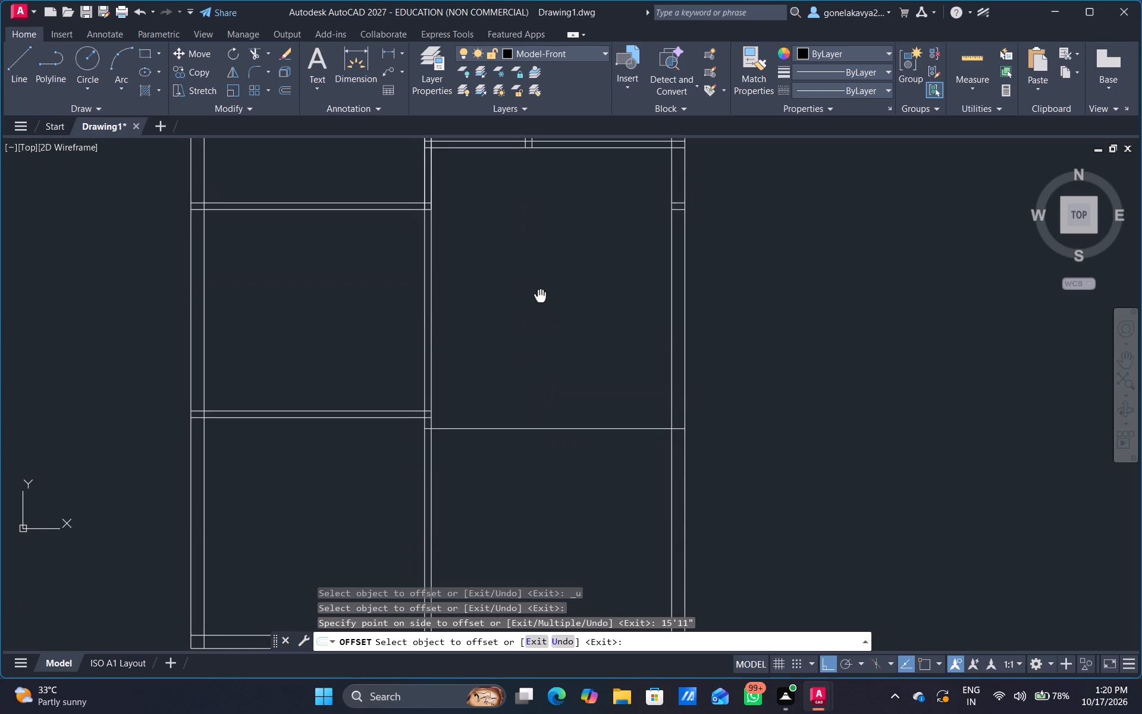
middle_click_drag(540, 296, 538, 248)
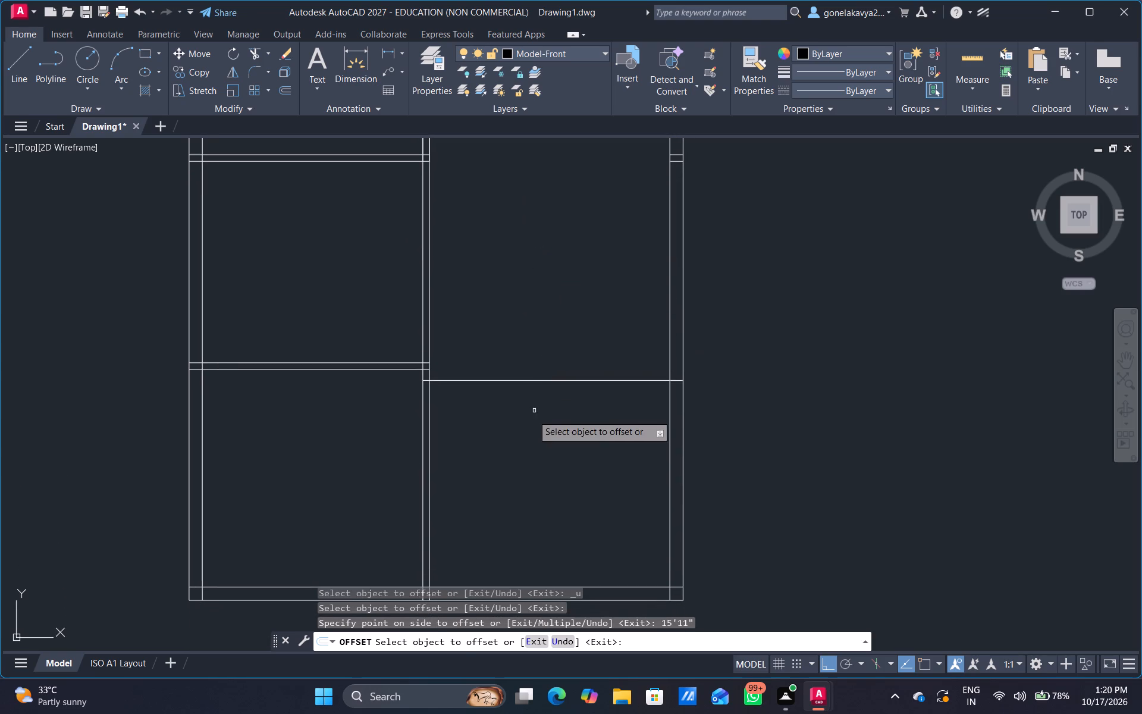
left_click(547, 381)
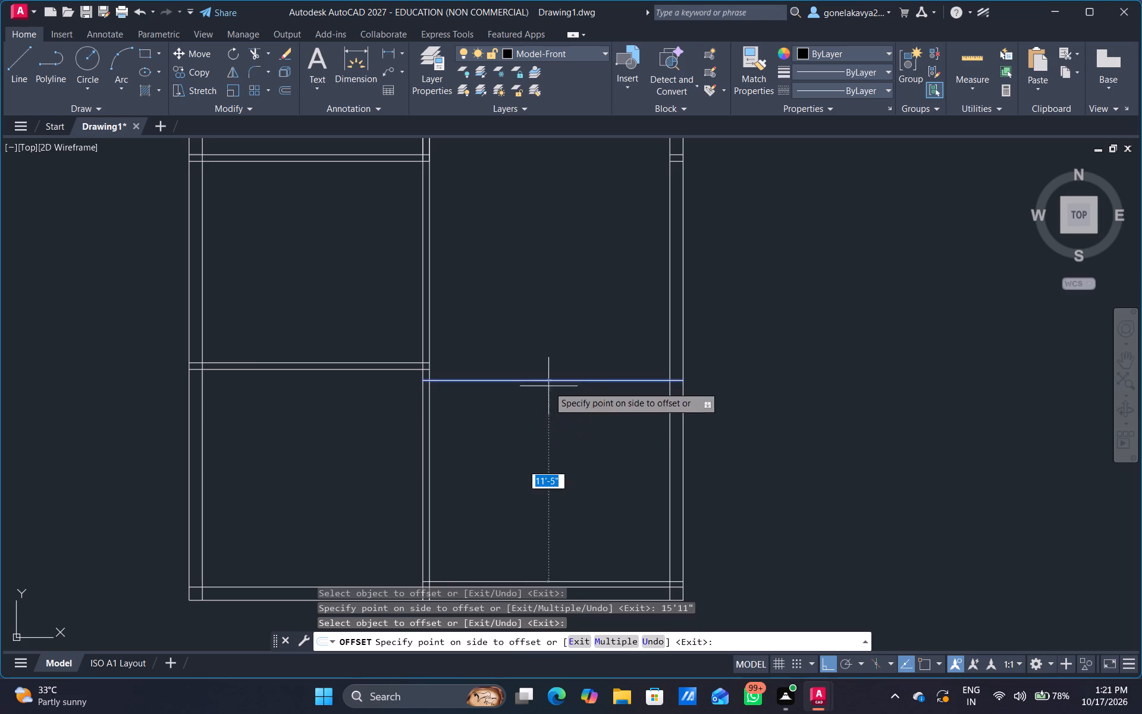
type("4.5\"")
key("Return")
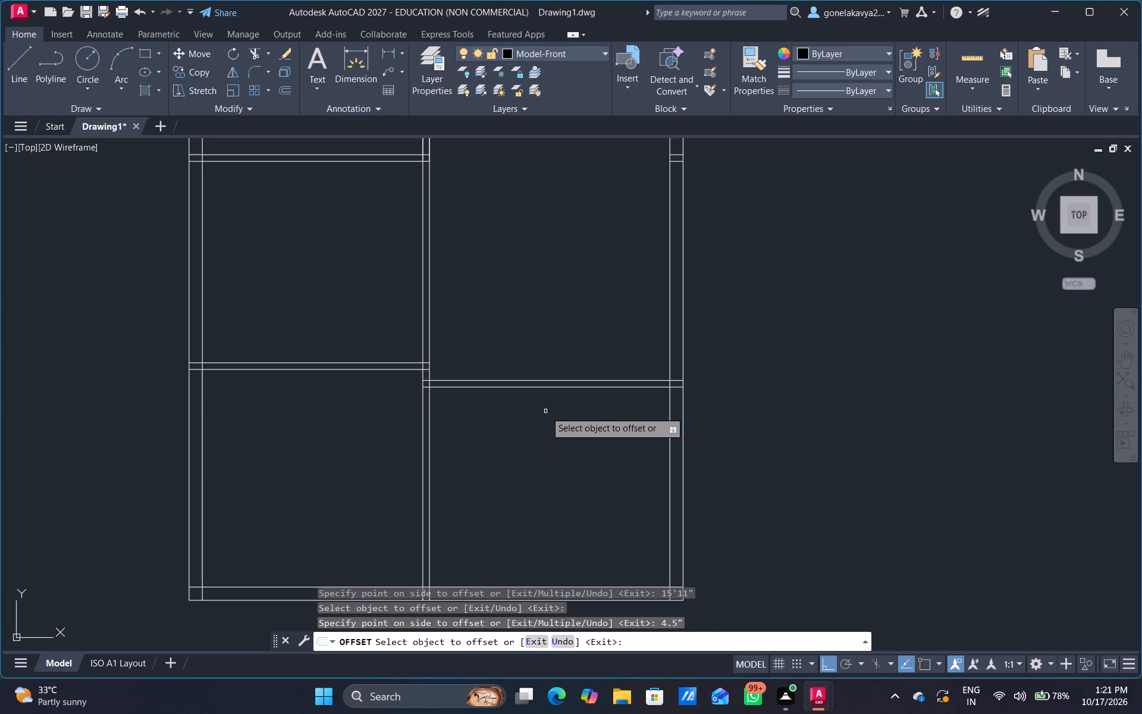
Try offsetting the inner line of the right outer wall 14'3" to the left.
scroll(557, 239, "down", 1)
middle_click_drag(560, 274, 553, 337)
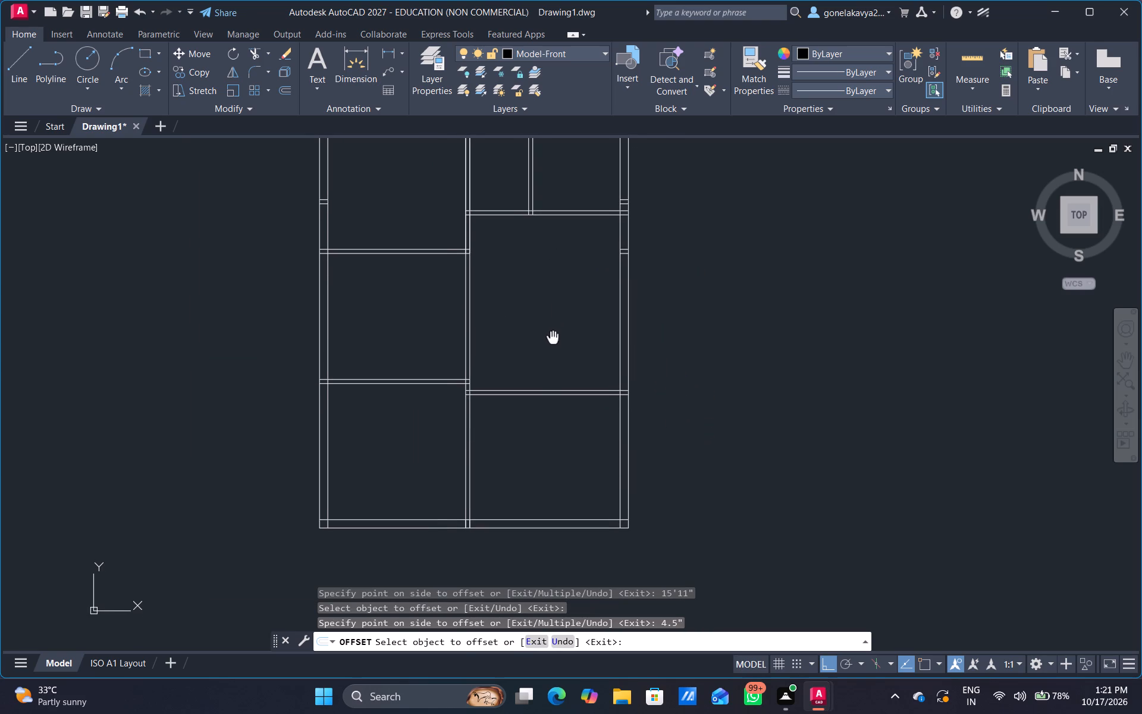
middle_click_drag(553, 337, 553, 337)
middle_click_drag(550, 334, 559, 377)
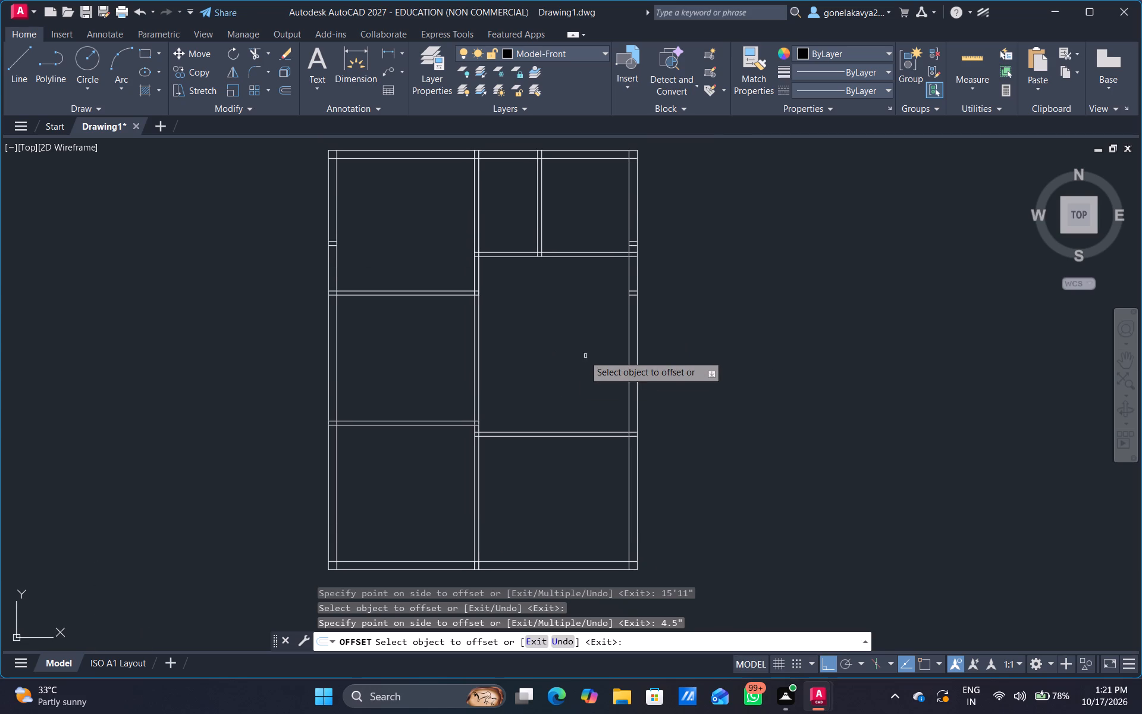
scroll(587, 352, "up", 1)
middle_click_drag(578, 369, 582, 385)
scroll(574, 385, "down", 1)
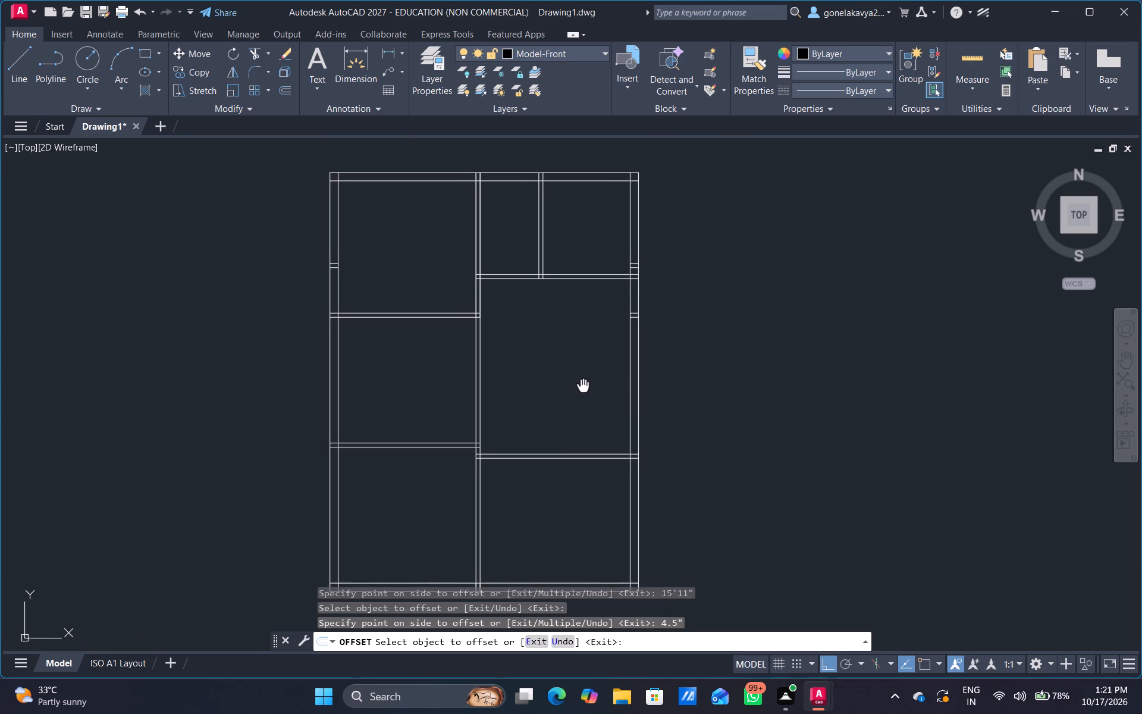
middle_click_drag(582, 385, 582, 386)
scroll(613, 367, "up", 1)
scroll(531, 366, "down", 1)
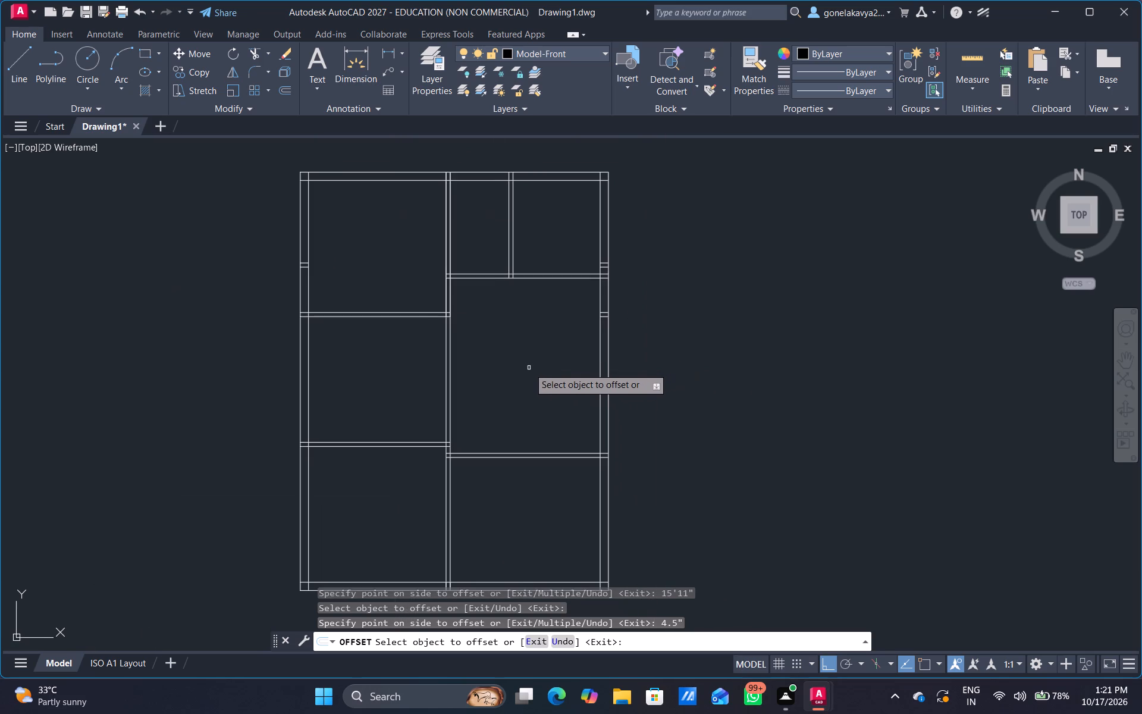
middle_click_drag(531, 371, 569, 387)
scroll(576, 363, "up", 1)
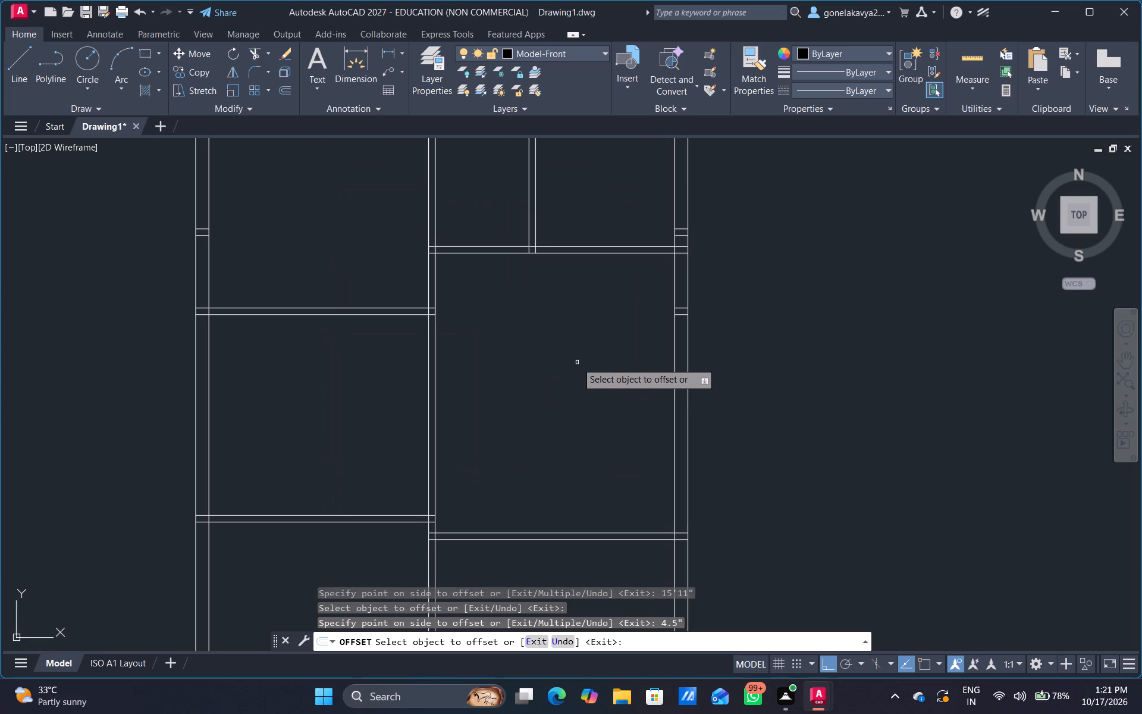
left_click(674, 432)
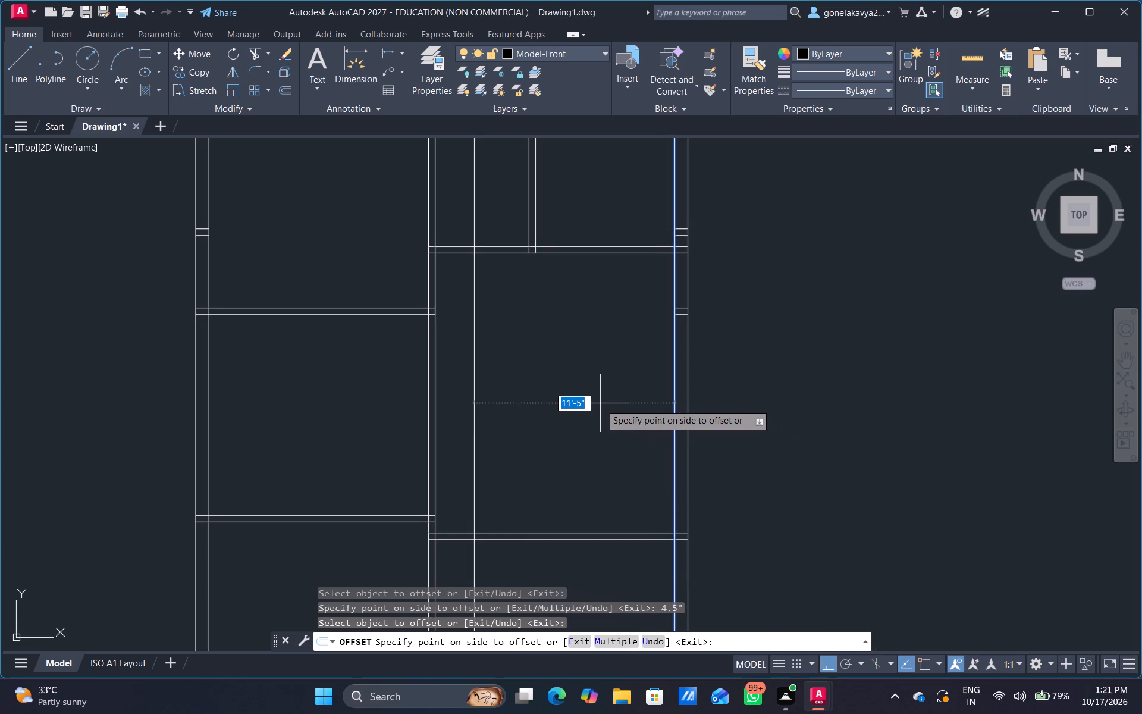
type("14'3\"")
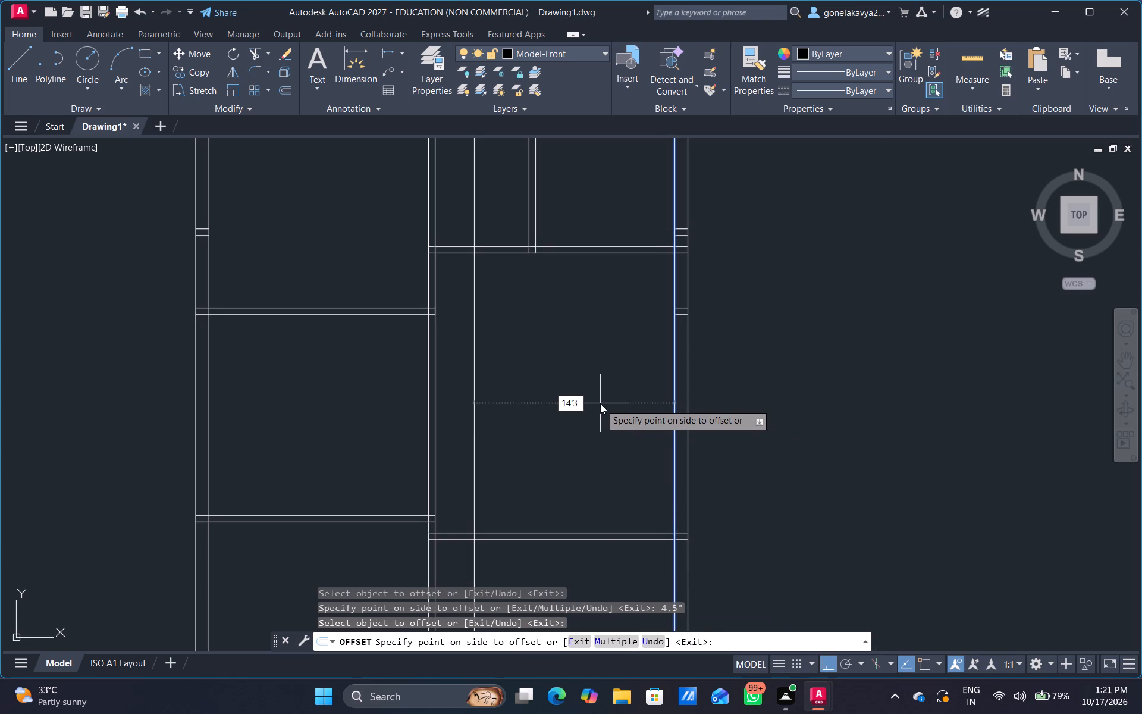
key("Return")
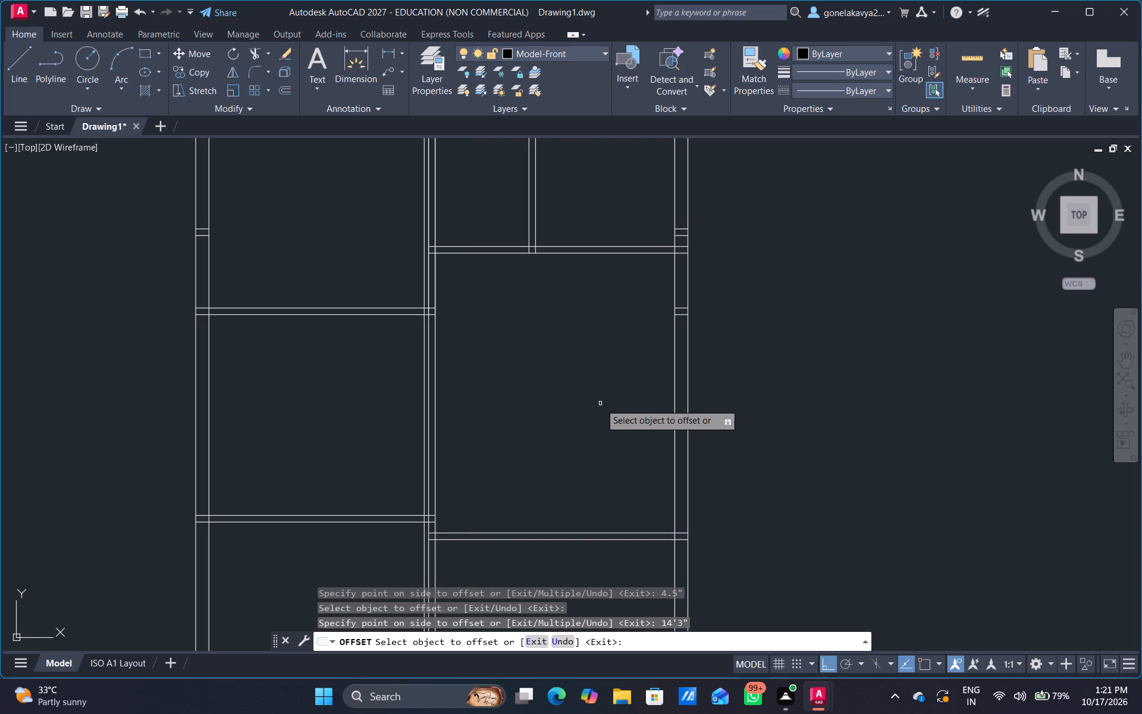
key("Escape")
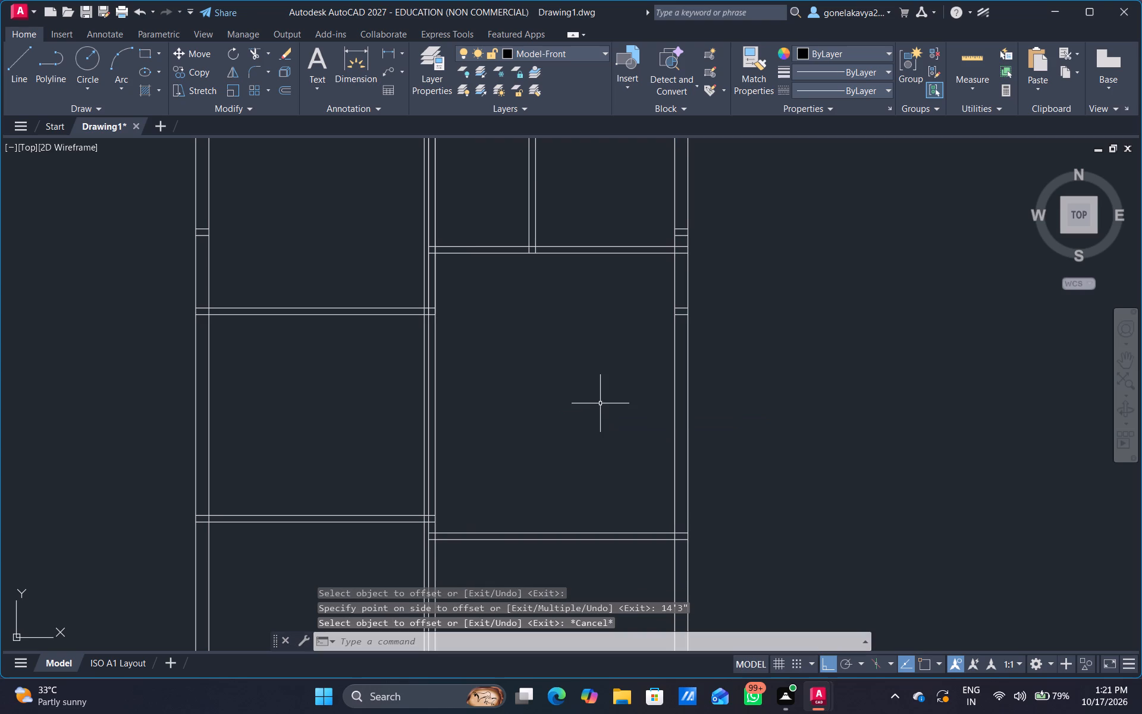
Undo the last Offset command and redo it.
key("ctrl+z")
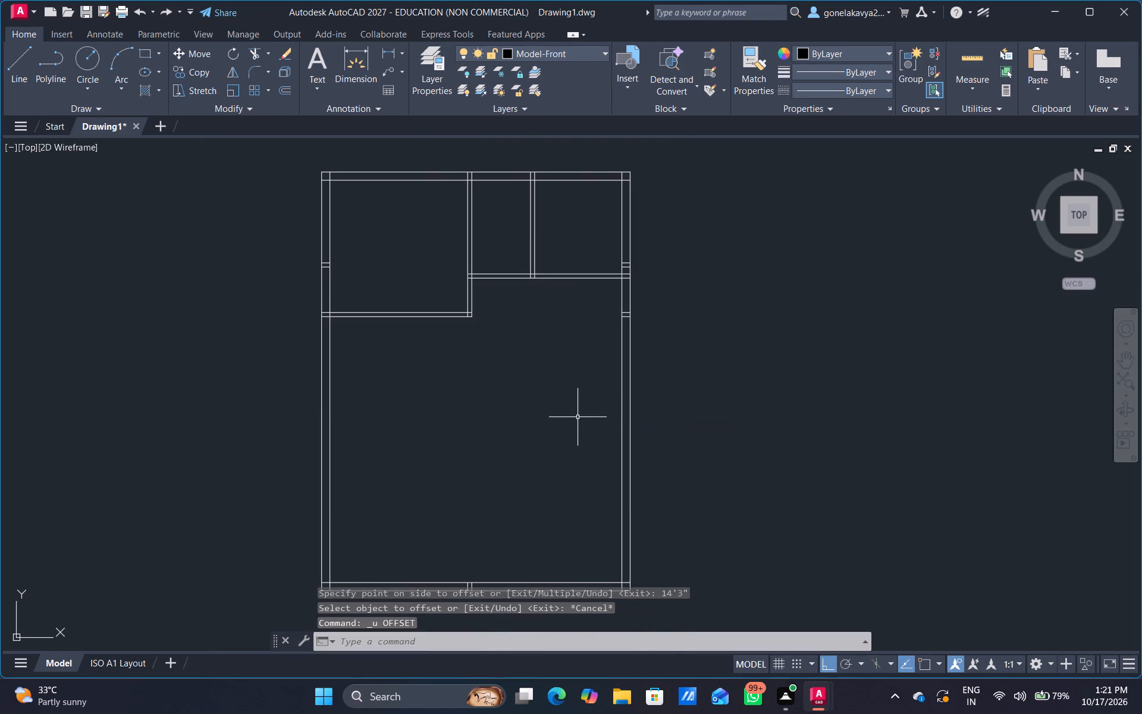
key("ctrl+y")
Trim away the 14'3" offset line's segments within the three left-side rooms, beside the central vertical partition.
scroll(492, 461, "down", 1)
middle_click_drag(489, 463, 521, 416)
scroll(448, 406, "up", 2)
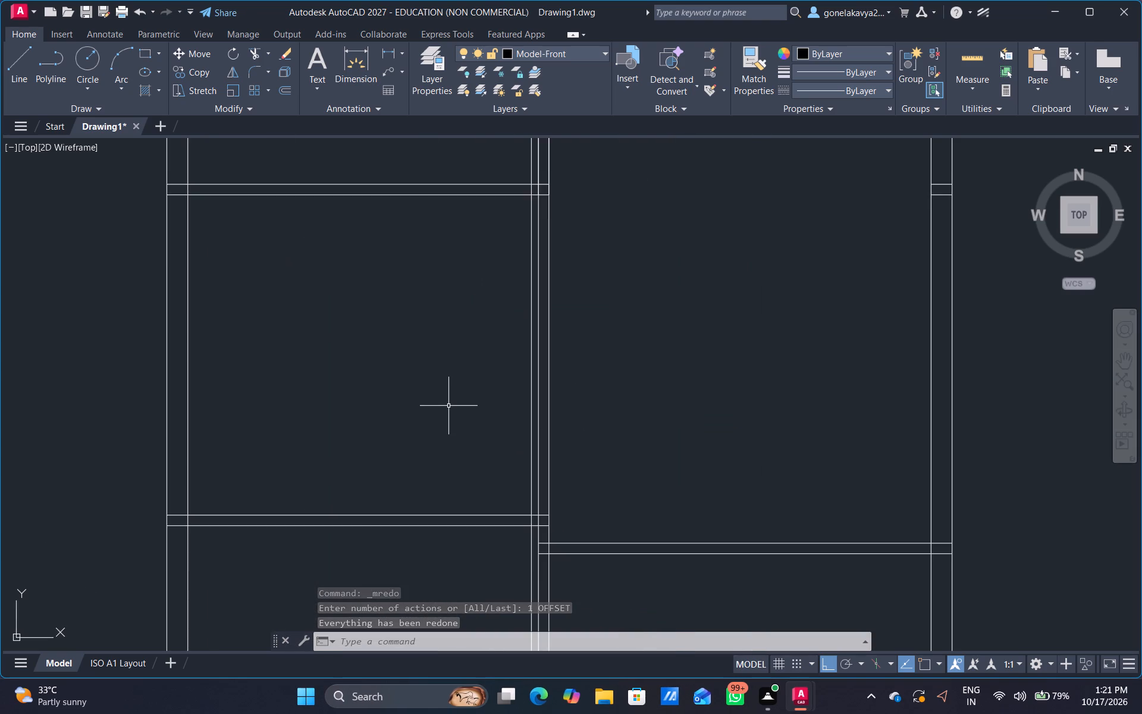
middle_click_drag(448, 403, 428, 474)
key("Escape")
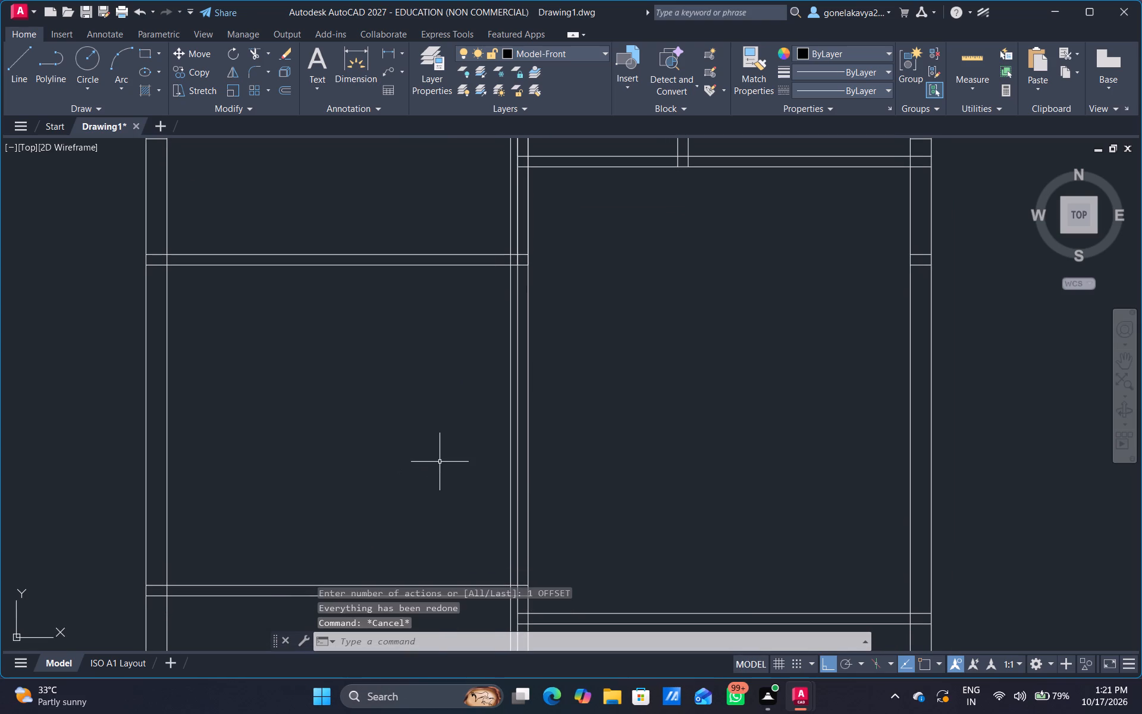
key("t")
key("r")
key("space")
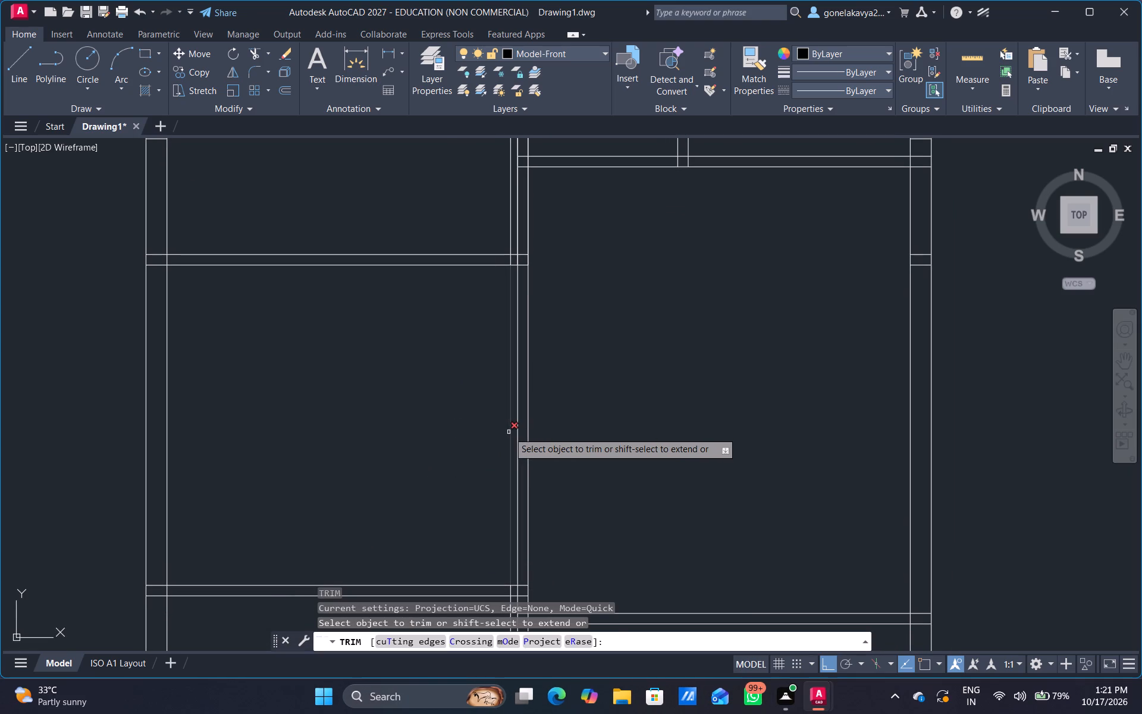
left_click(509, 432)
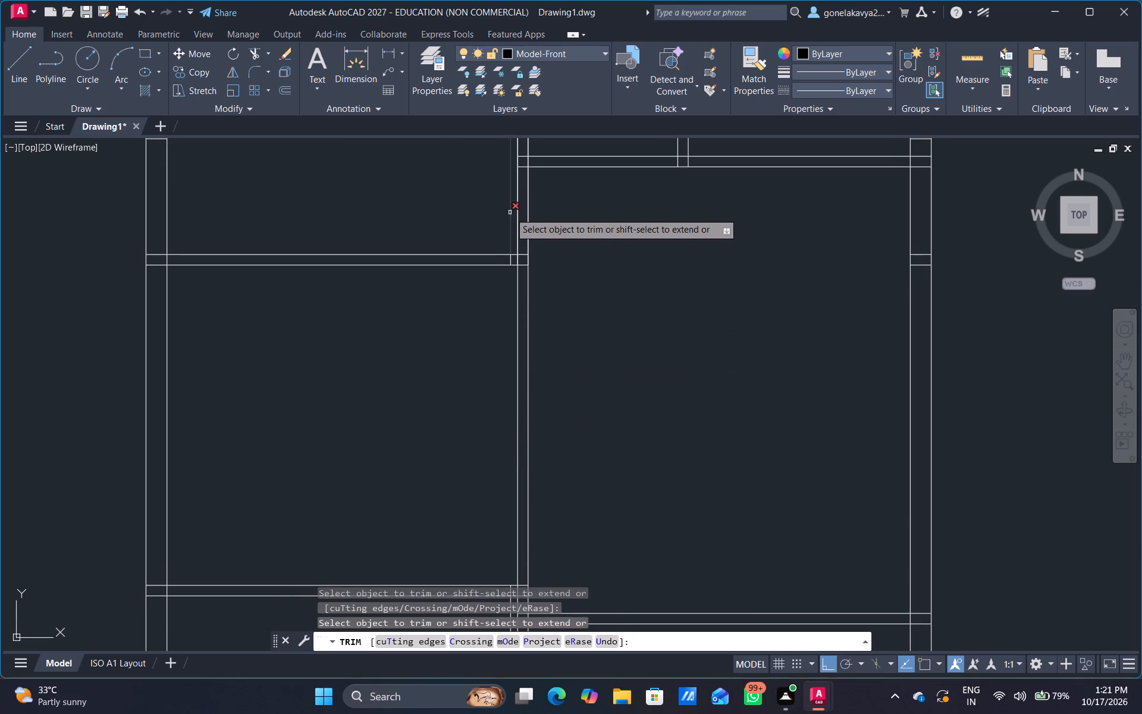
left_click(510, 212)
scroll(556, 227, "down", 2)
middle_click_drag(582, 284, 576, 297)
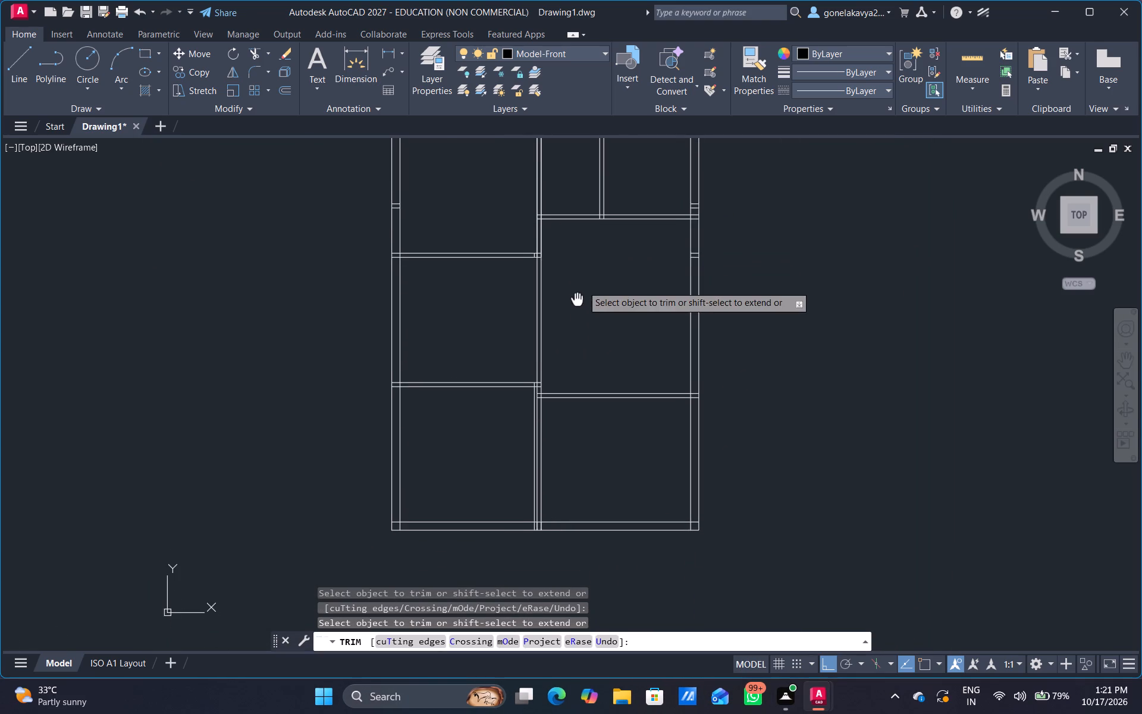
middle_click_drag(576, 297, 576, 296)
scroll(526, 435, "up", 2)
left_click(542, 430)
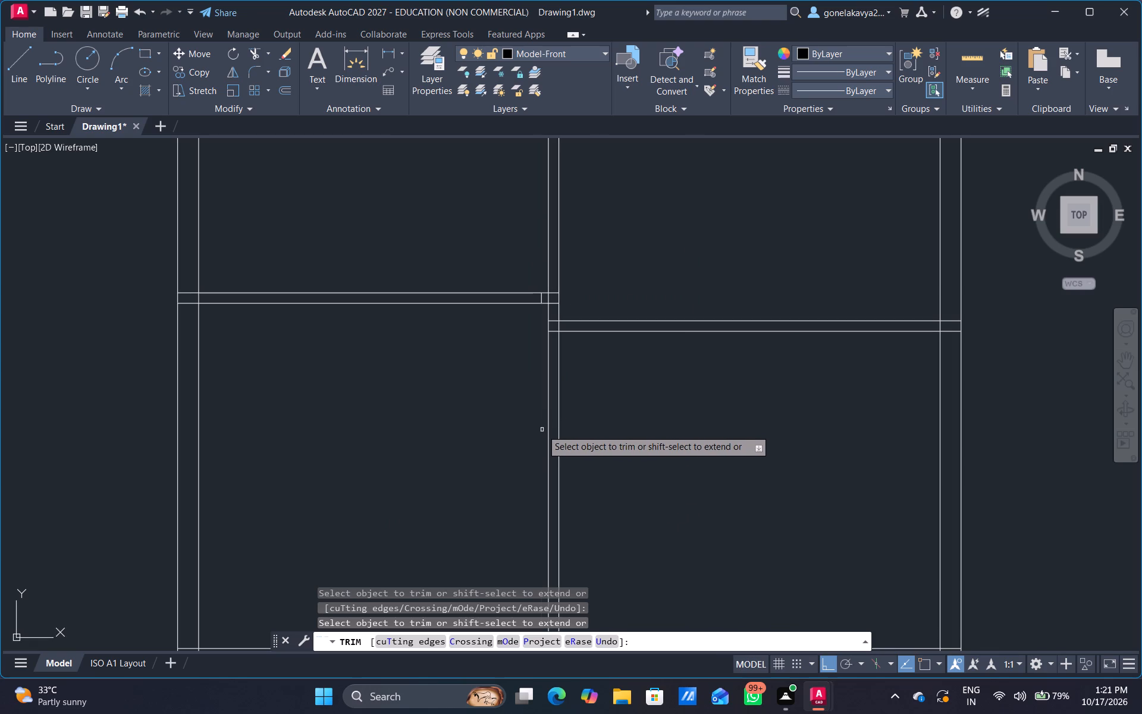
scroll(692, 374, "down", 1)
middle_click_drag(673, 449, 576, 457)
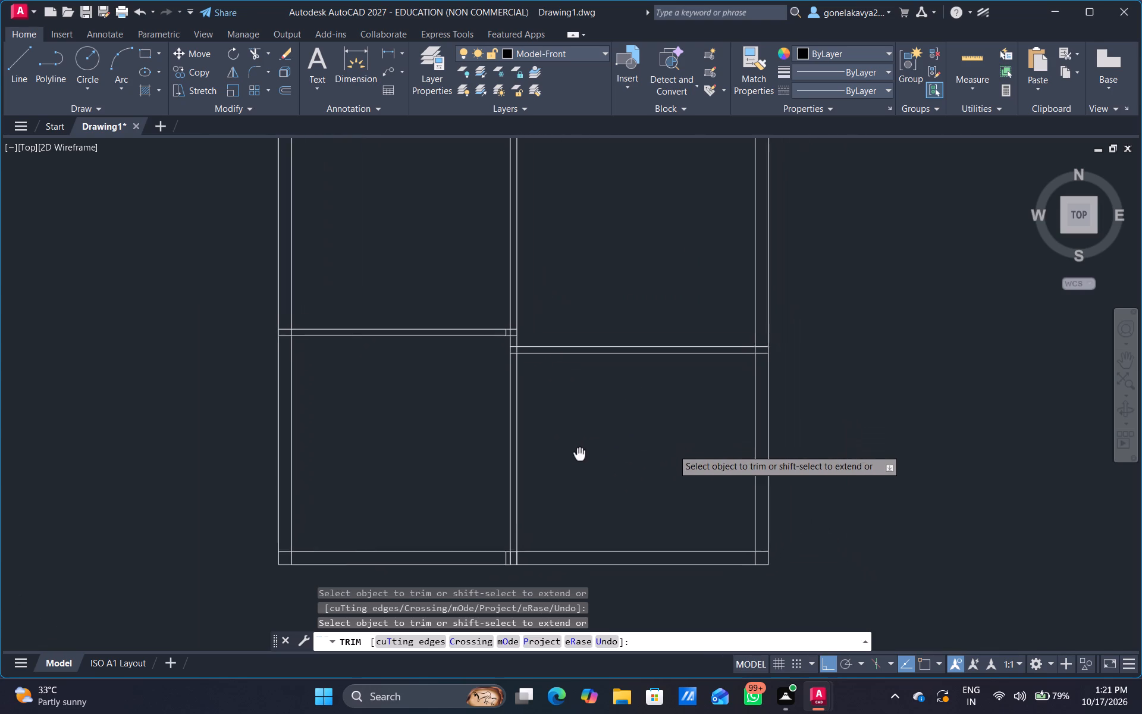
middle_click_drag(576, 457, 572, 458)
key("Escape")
Offset the lower line of the lowest right-side horizontal partition 4' downward.
key("o")
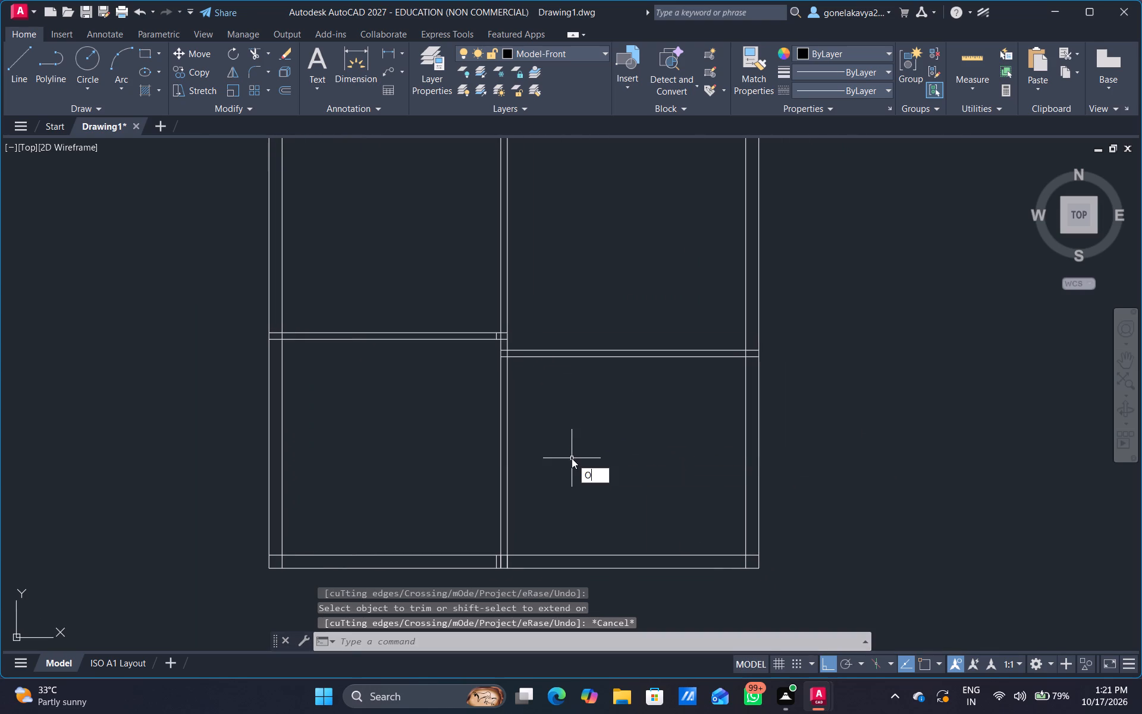
key("Return")
type("4'")
key("Return")
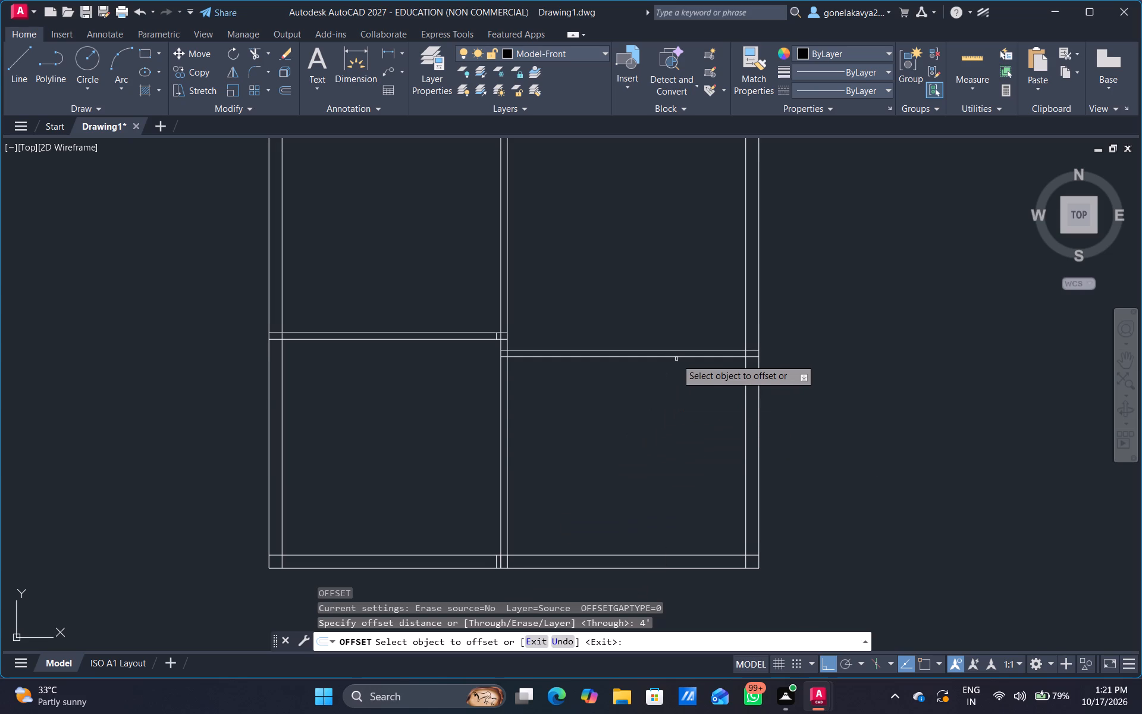
left_click(677, 357)
left_click(677, 396)
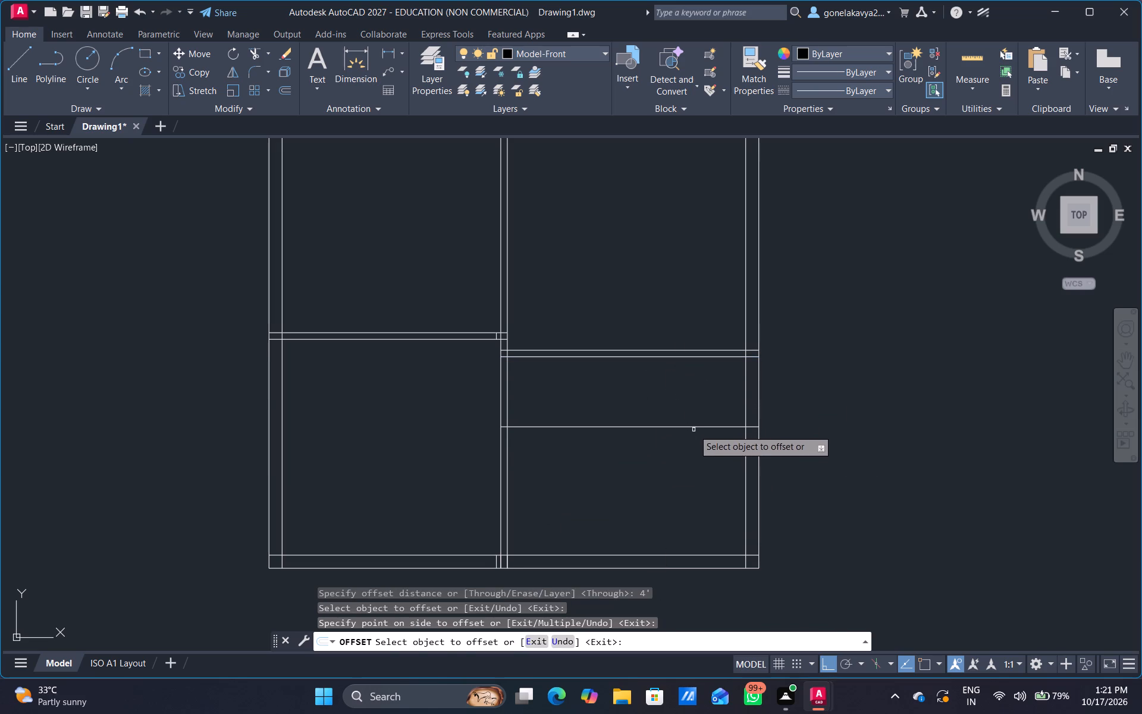
Offset the new 4' line 4.5" downward to complete that partition.
left_click(693, 427)
type("4.5\"")
key("Return")
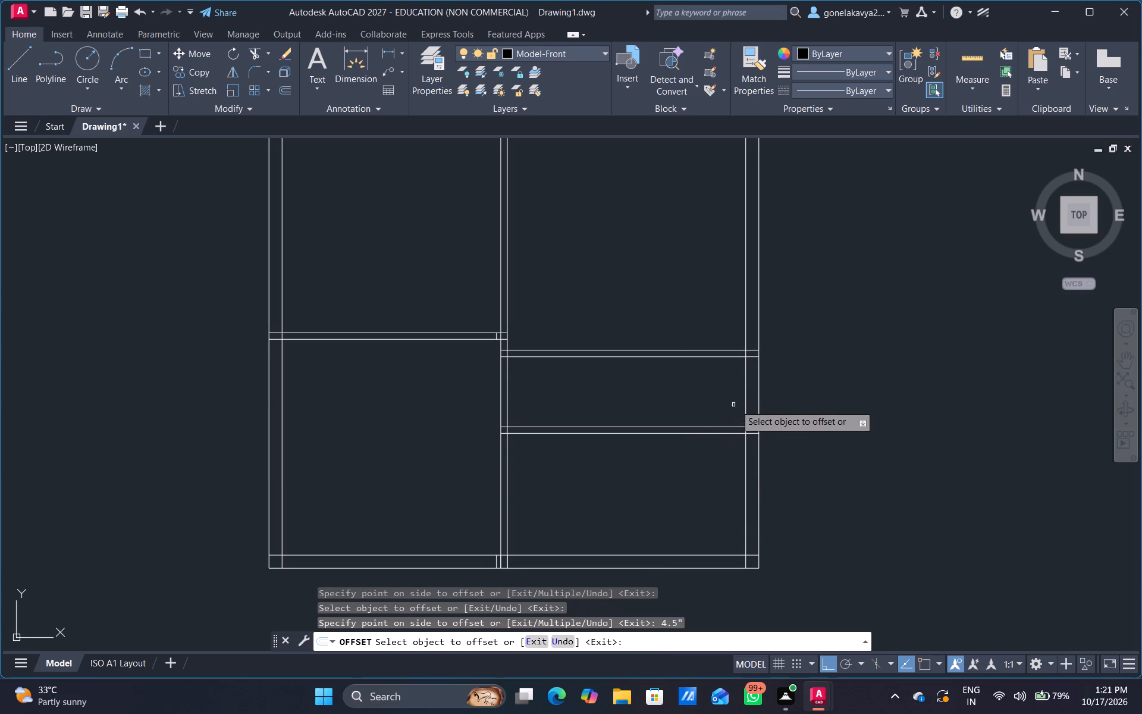
Offset the inner line of the right outer wall 8' to the left.
left_click(749, 403)
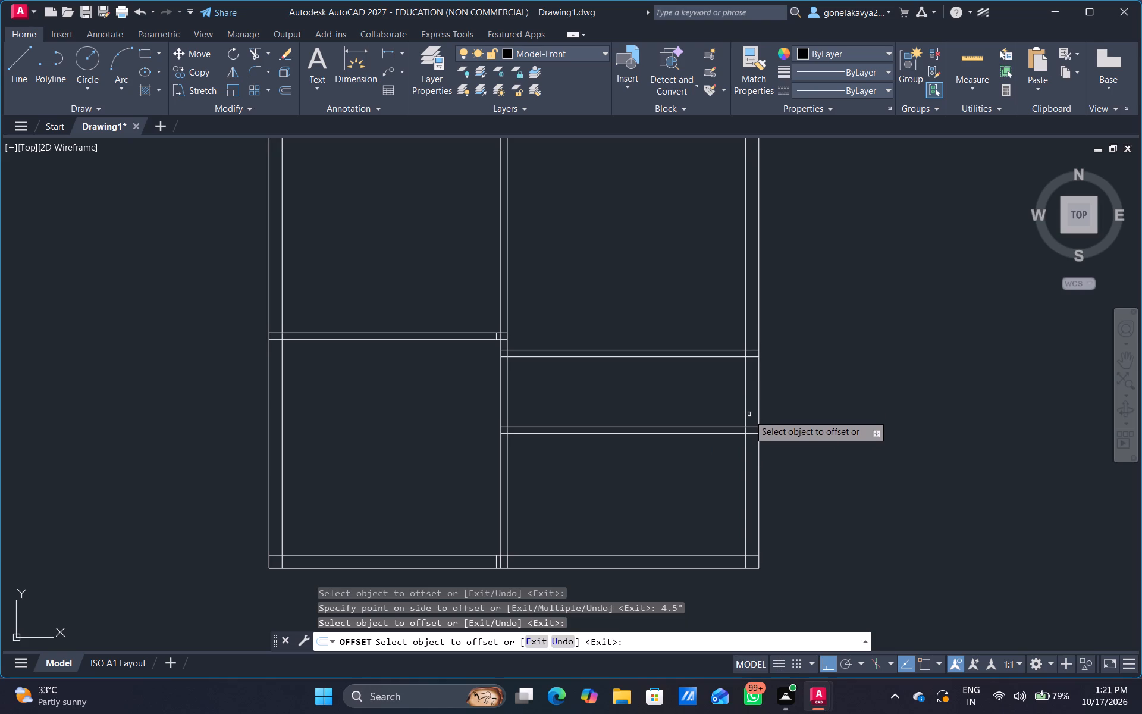
left_click(745, 420)
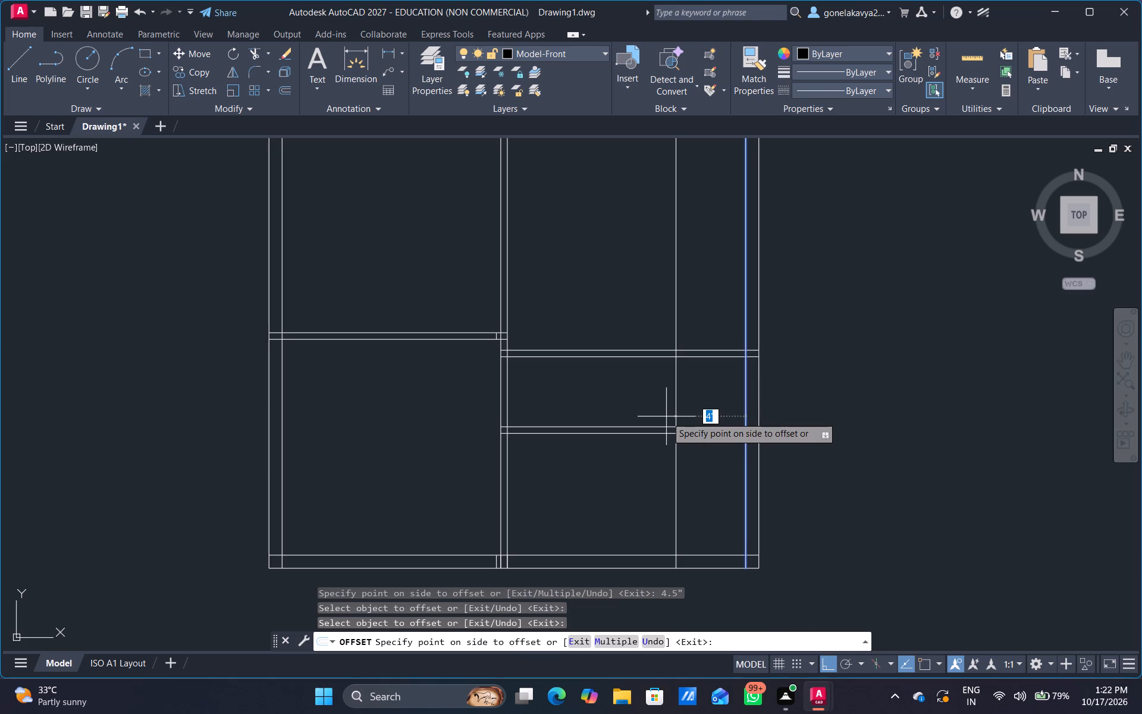
type("8'")
key("Return")
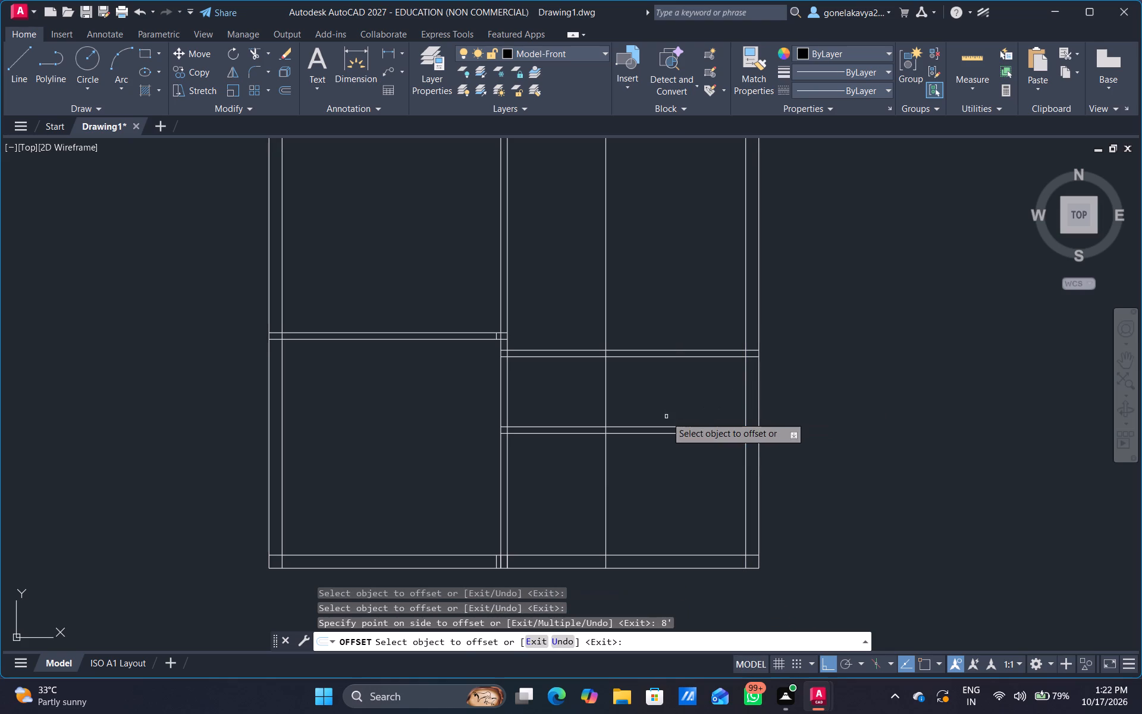
Offset the 8' vertical line 4.5" to the left to complete the vertical partition.
left_click(603, 482)
left_click(606, 484)
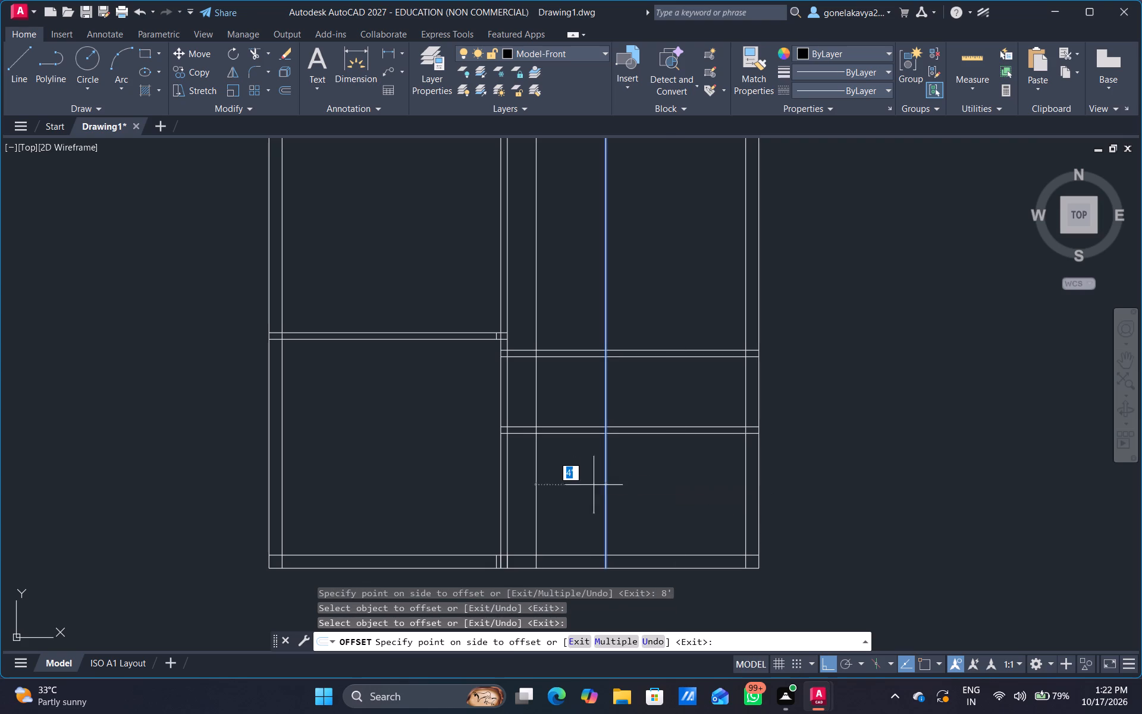
type("4.5\"")
key("Return")
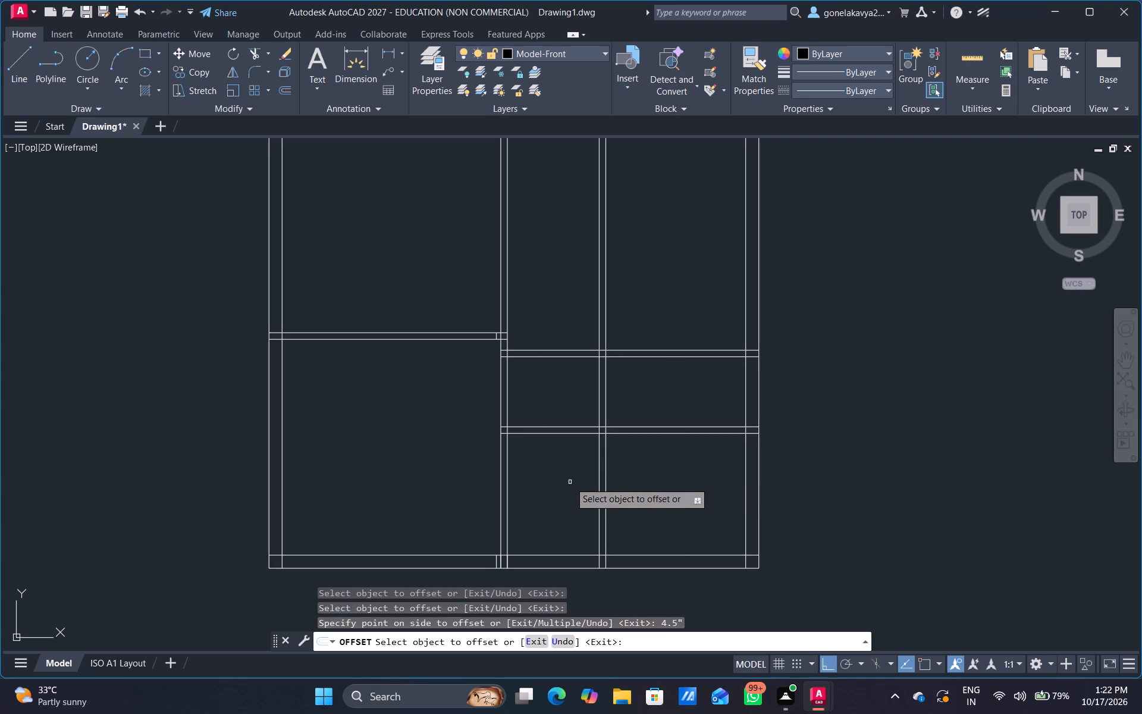
left_click(570, 482)
key("Escape")
Trim the new vertical partition's two lines below the lowest right-side horizontal partition.
type("TR")
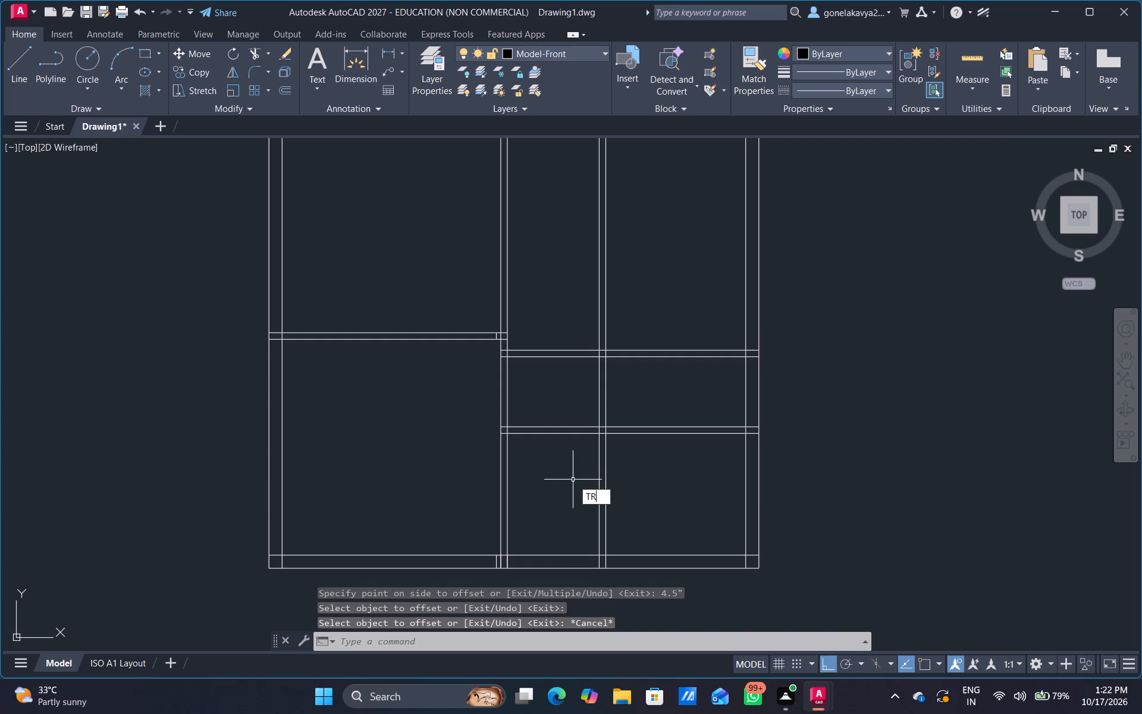
key("space")
left_click_drag(613, 480, 540, 522)
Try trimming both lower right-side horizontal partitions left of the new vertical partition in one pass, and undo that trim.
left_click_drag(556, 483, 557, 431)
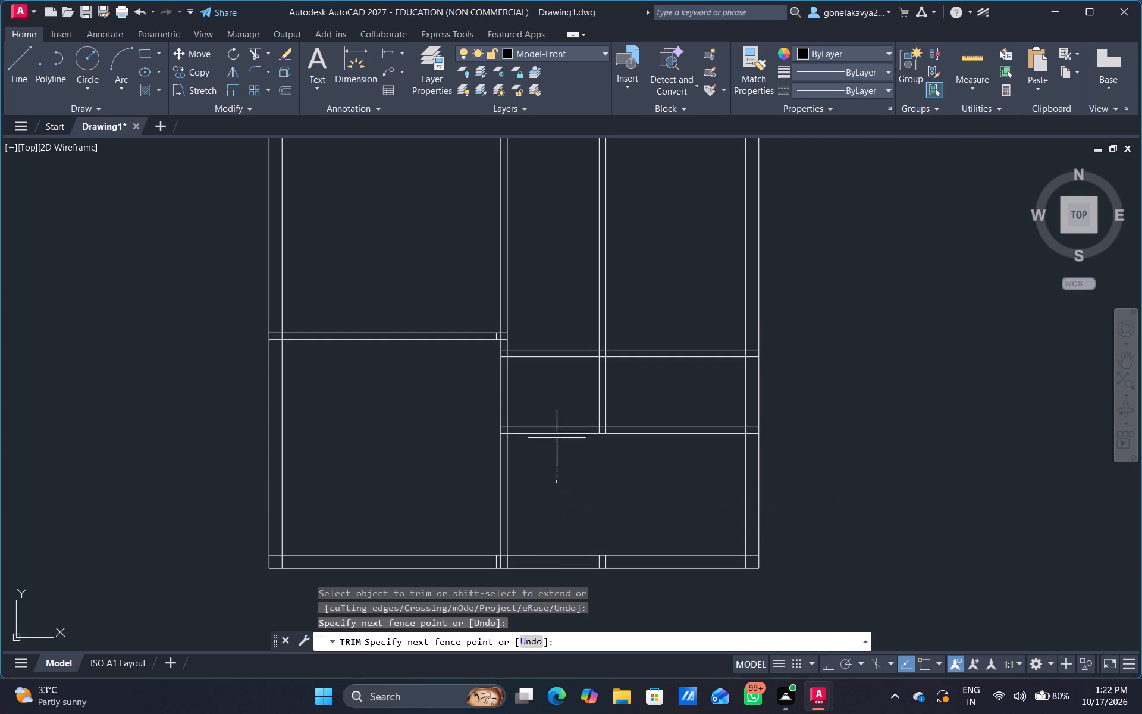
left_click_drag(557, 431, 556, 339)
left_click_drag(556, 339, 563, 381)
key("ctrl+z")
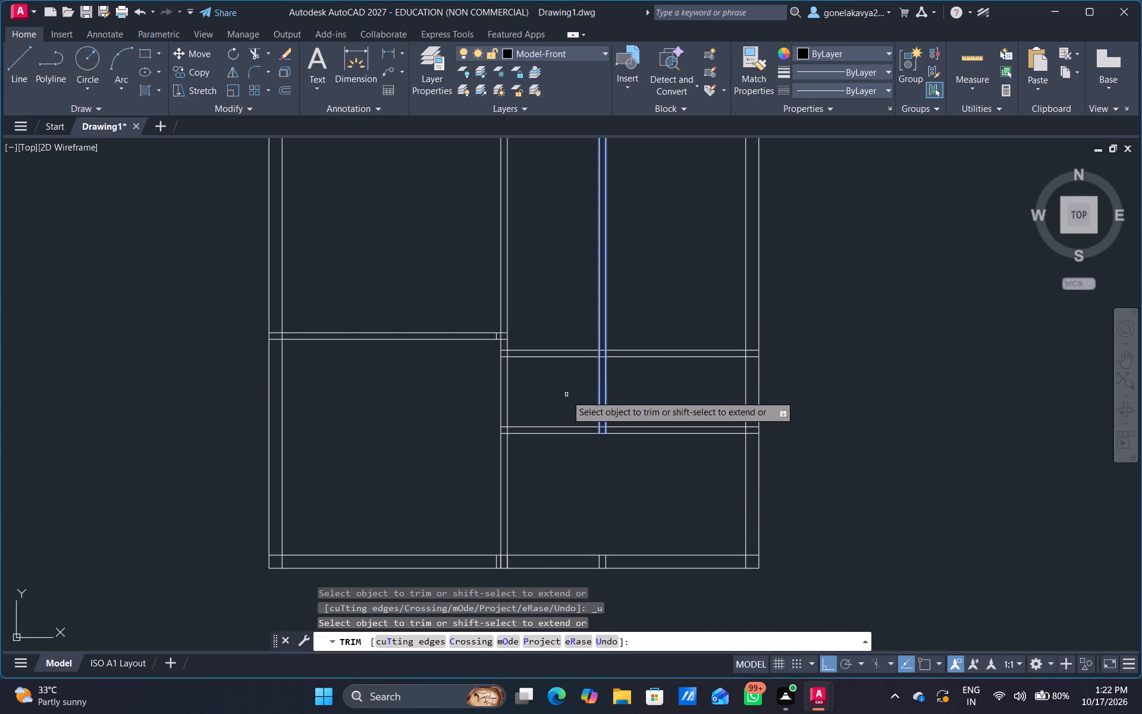
Trim the horizontal partition lines left of the 8' by 4' room and the vertical partition lines above it.
left_click_drag(561, 396, 560, 453)
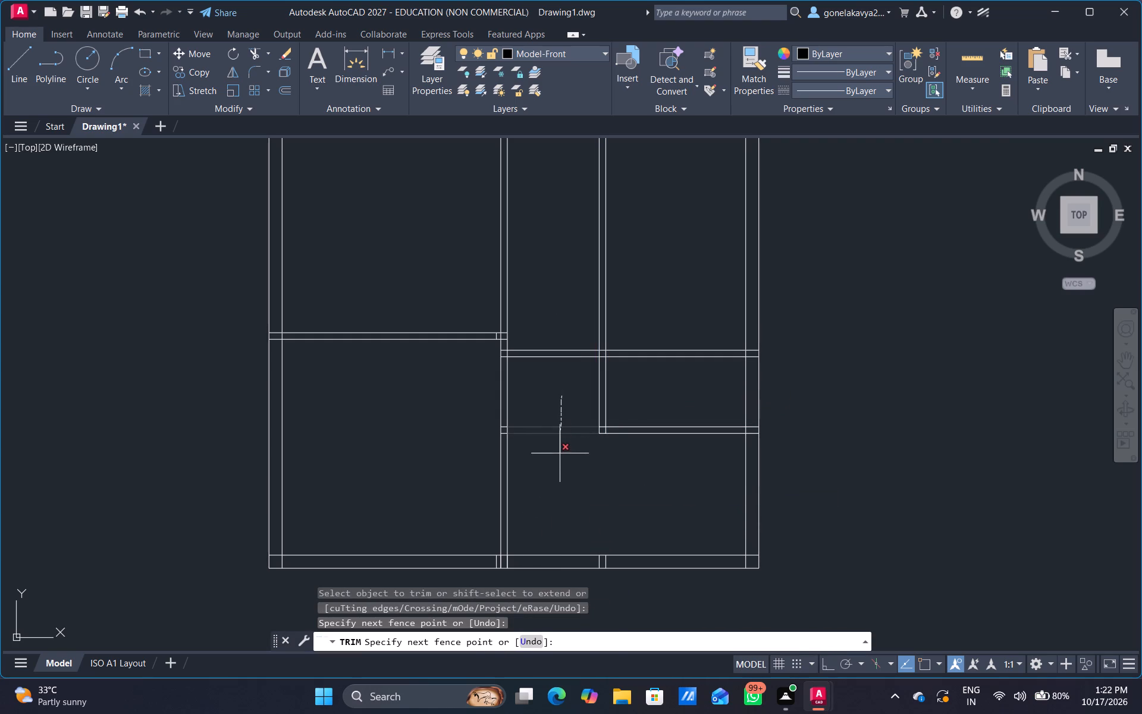
left_click_drag(560, 453, 560, 456)
middle_click_drag(564, 386, 553, 406)
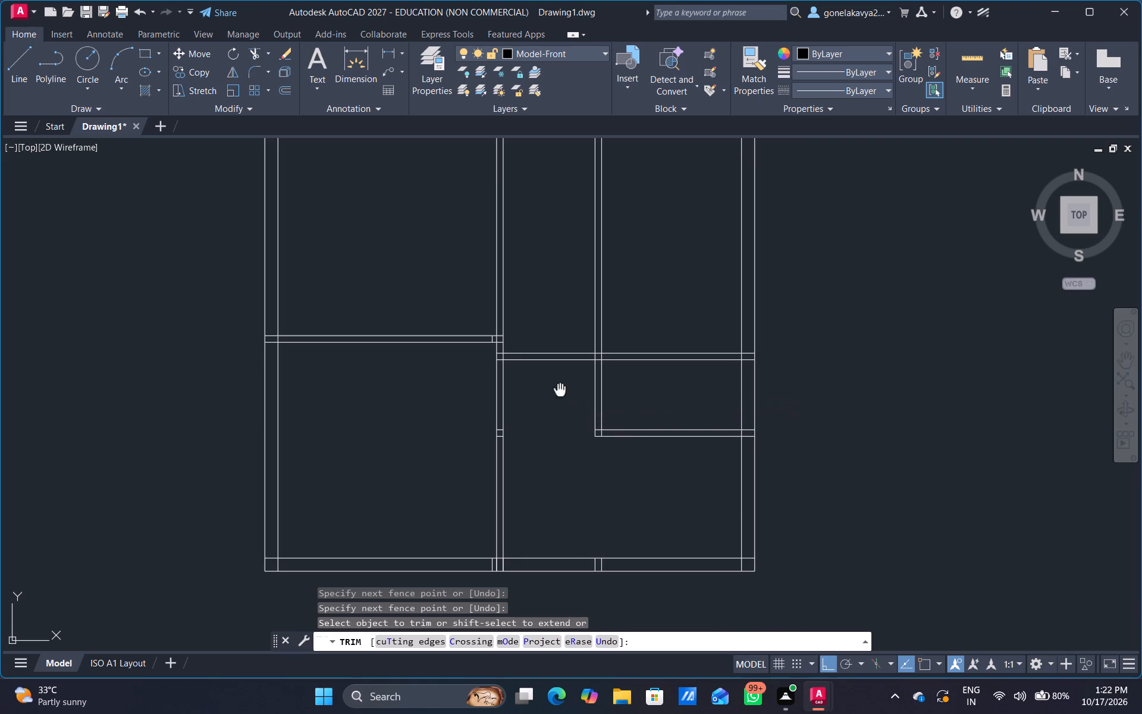
middle_click_drag(553, 406, 540, 459)
left_click_drag(556, 378, 600, 365)
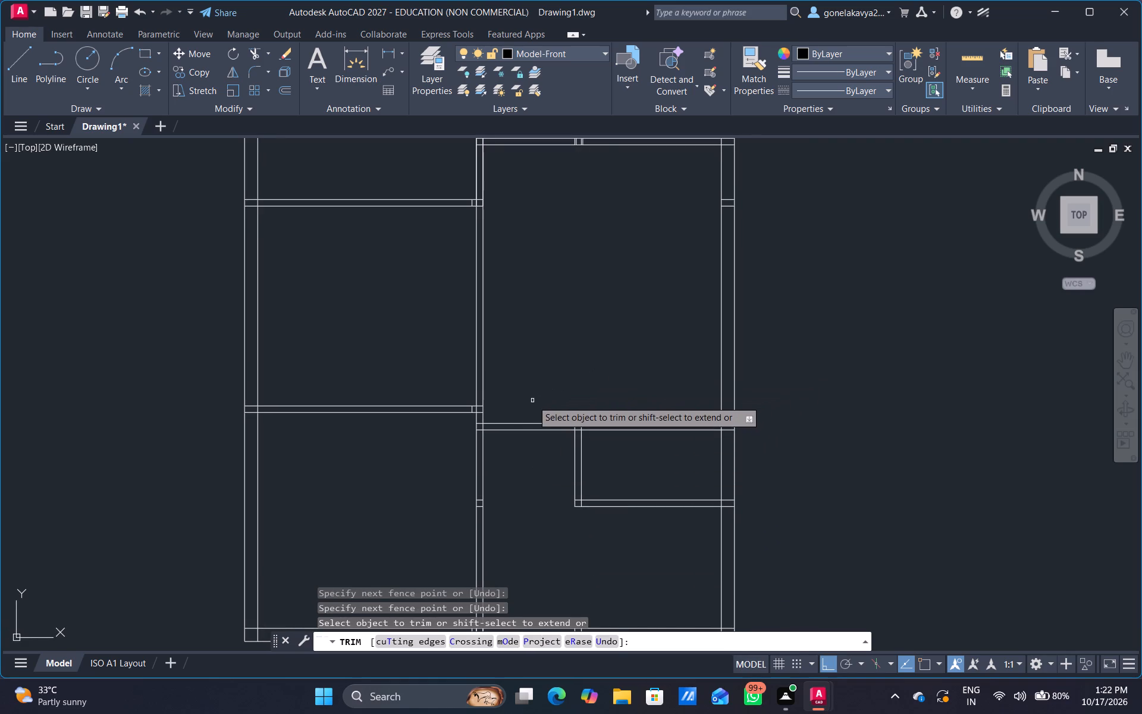
left_click_drag(532, 405, 522, 482)
middle_click_drag(569, 549, 547, 371)
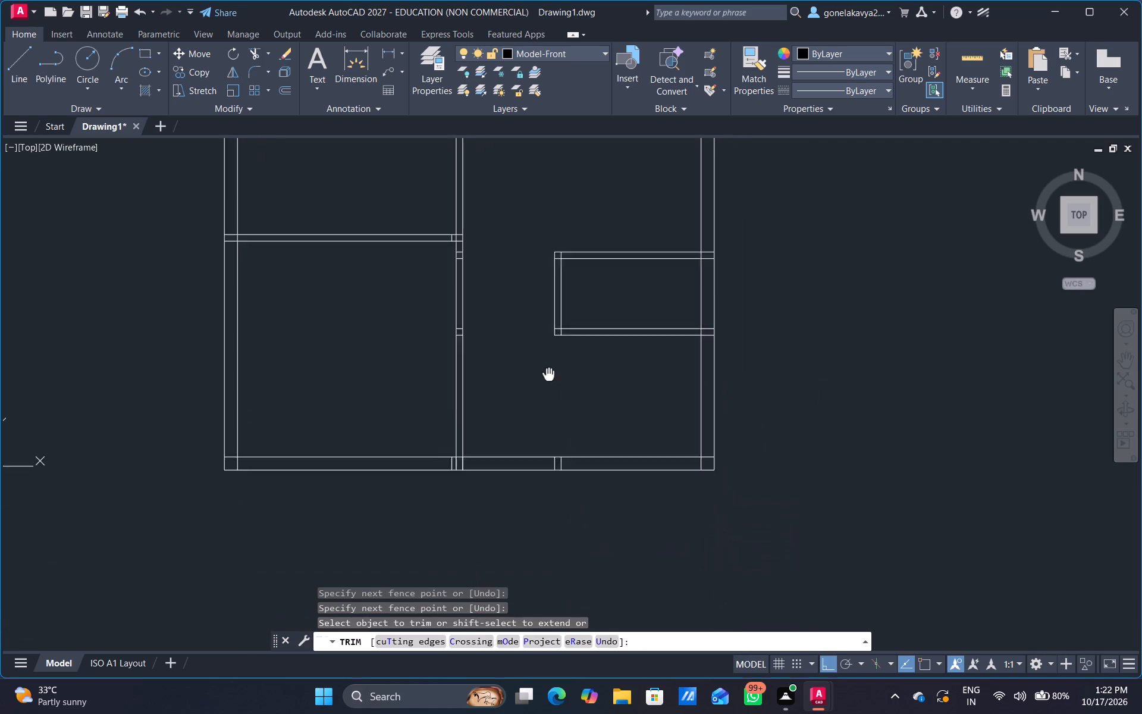
middle_click_drag(547, 371, 528, 229)
key("Escape")
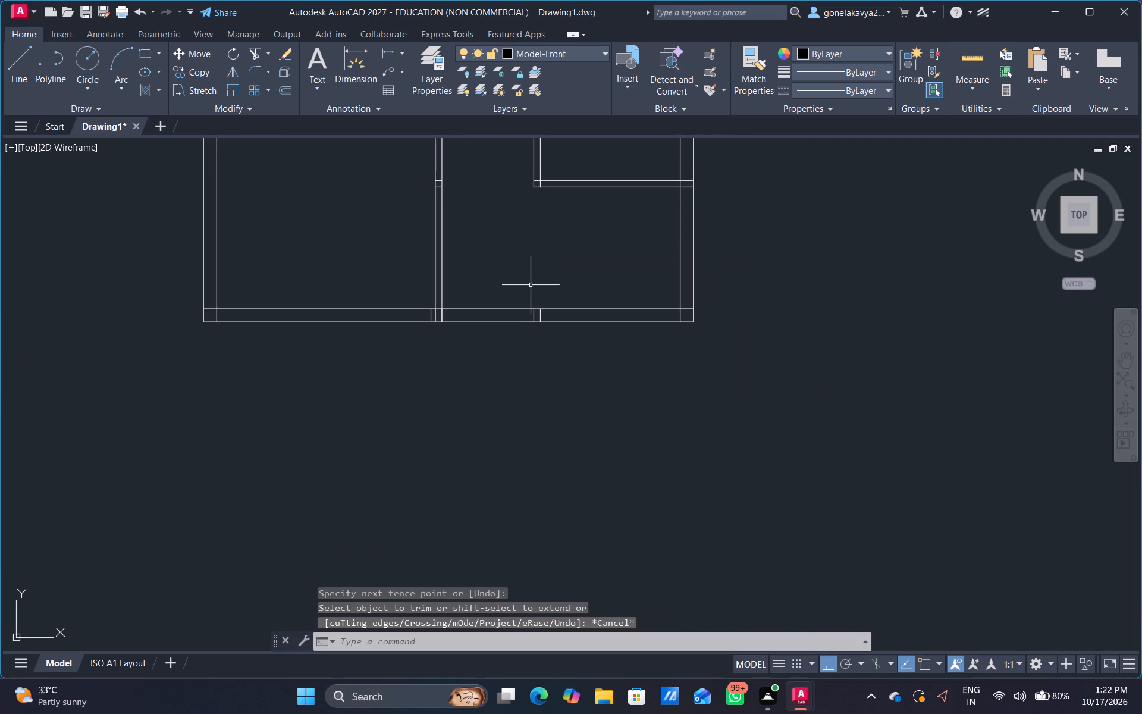
Offset the bottom line of the 8' by 4' room's lower partition 4'7" downward.
key("o")
key("Return")
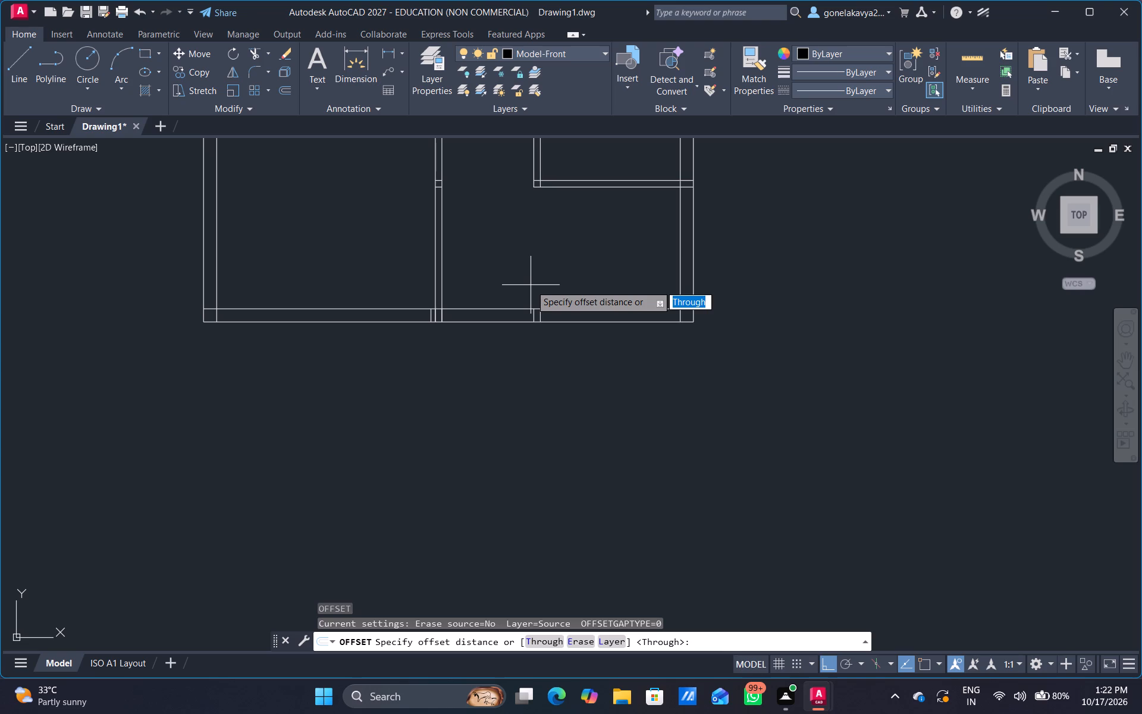
type("4'")
type("7\"")
key("Return")
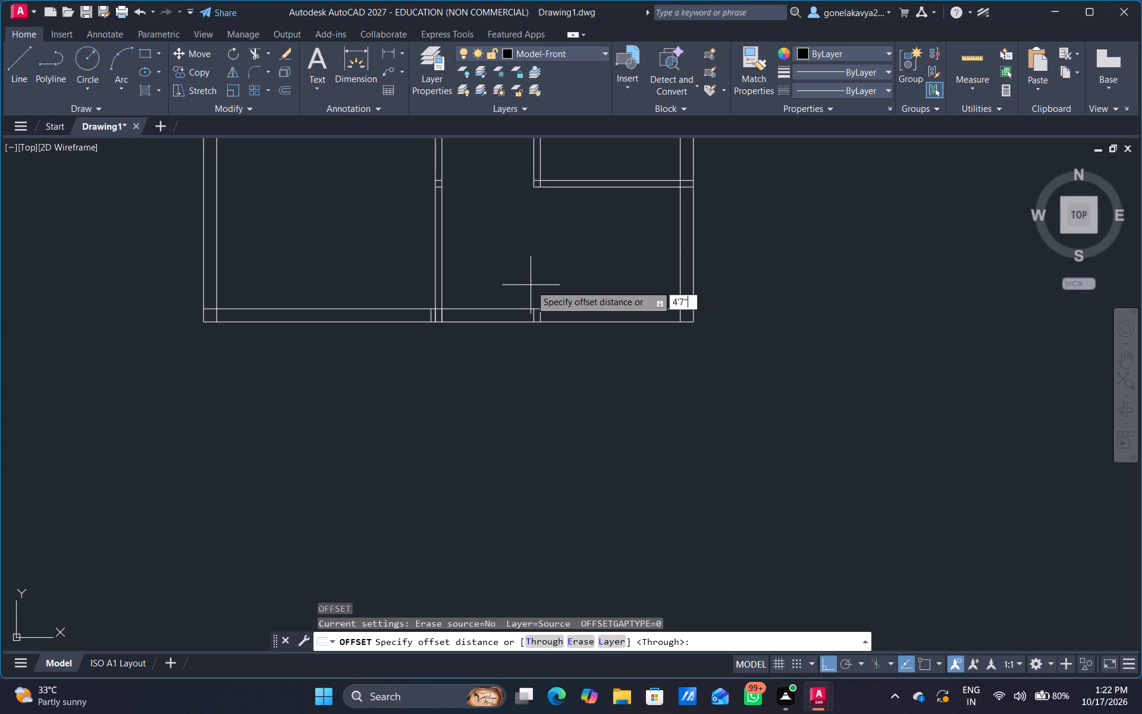
left_click(613, 190)
left_click(612, 188)
left_click(593, 210)
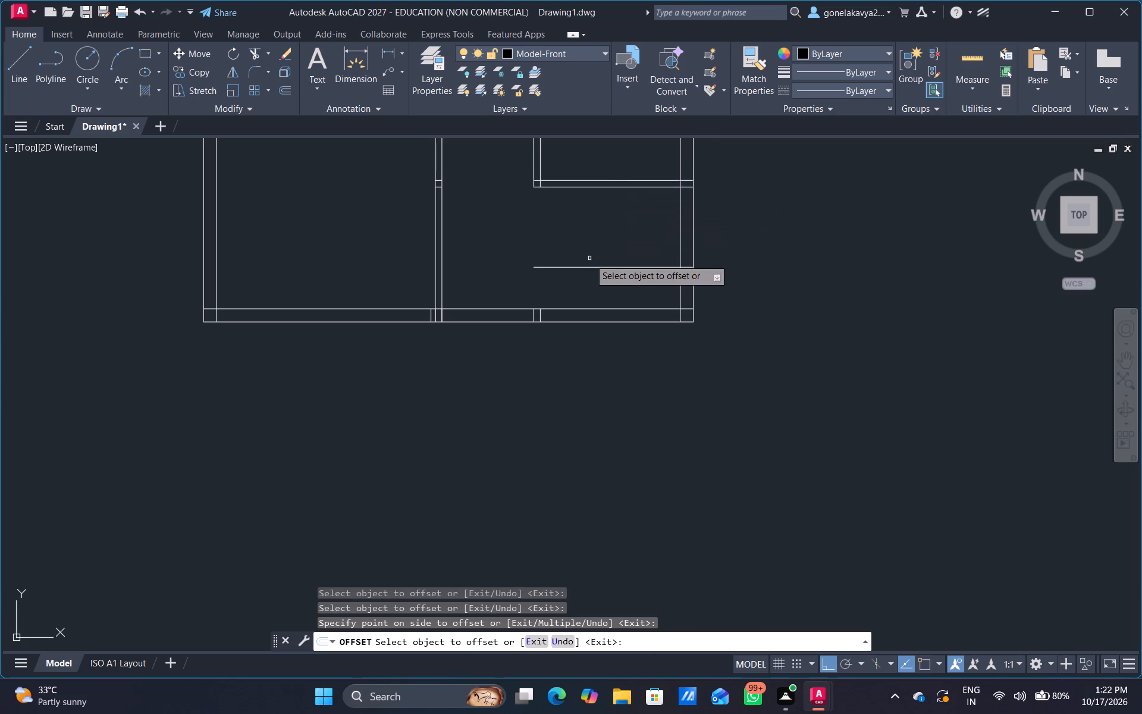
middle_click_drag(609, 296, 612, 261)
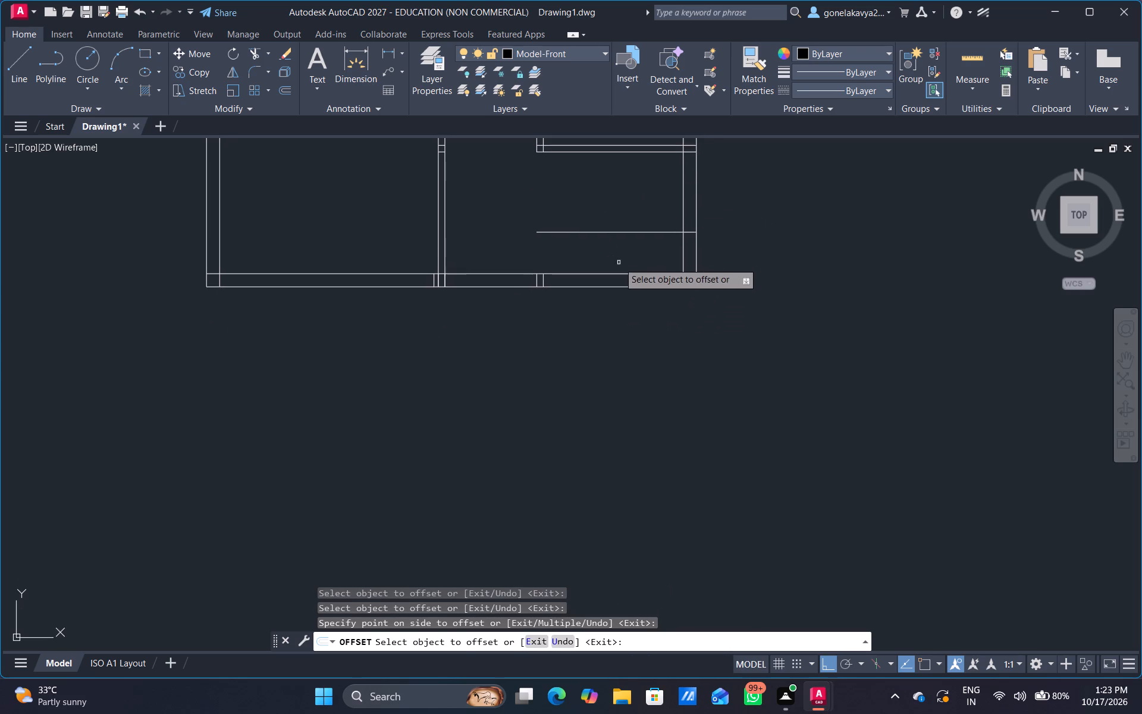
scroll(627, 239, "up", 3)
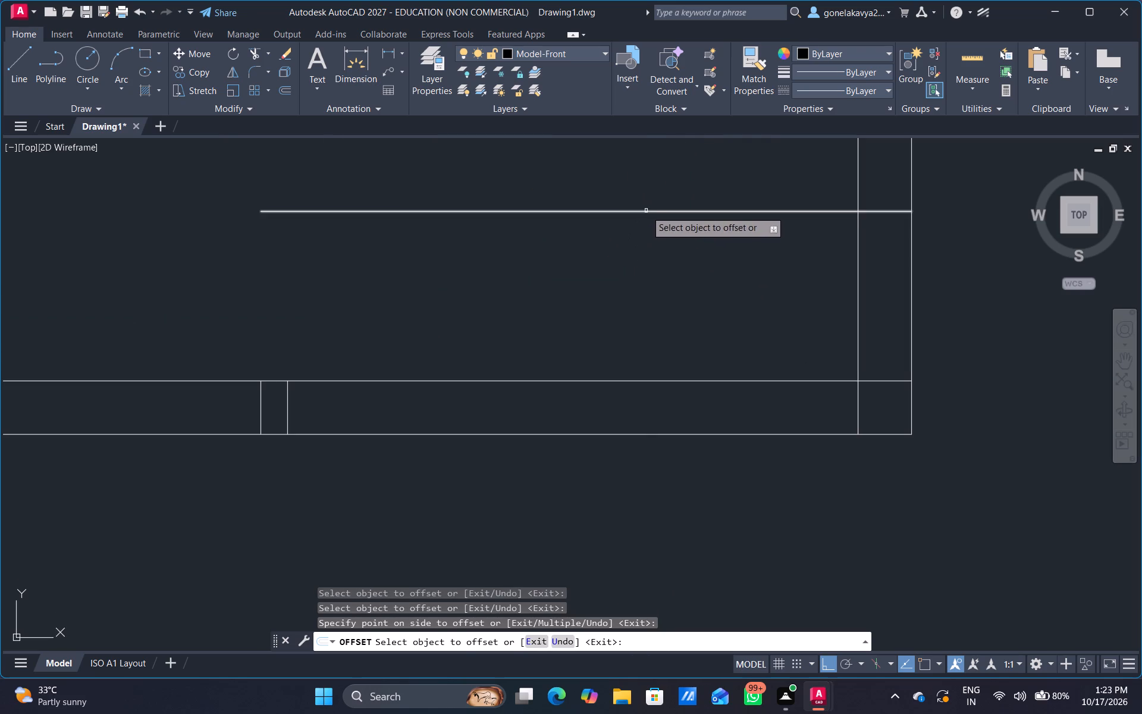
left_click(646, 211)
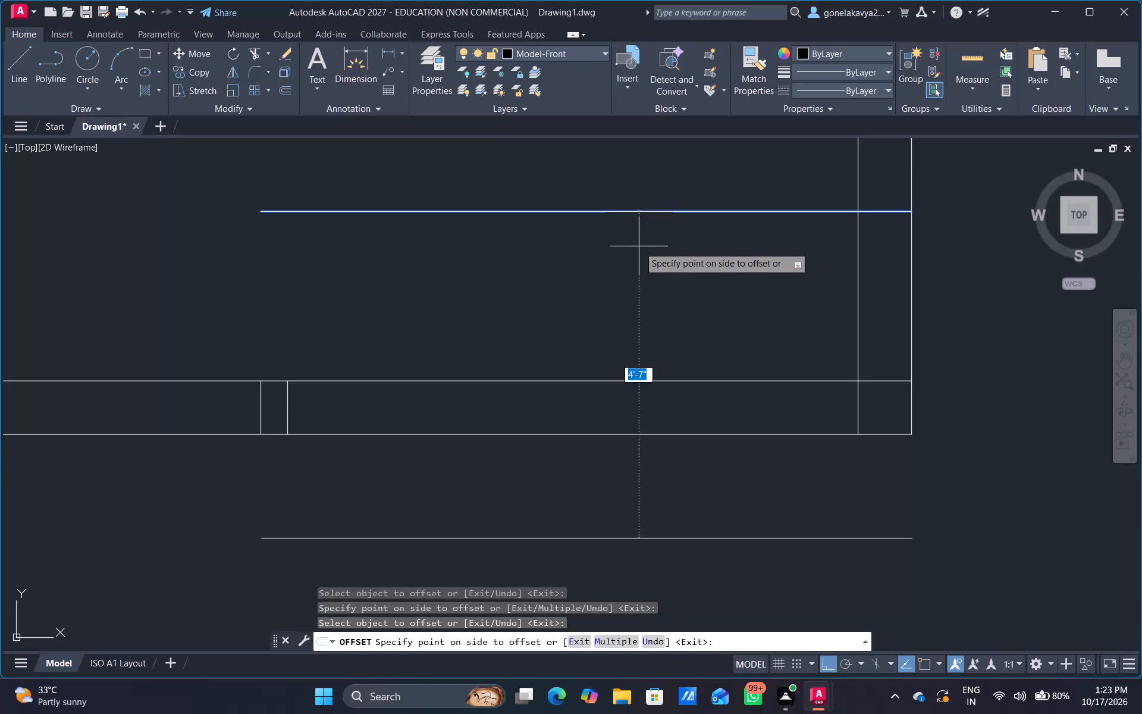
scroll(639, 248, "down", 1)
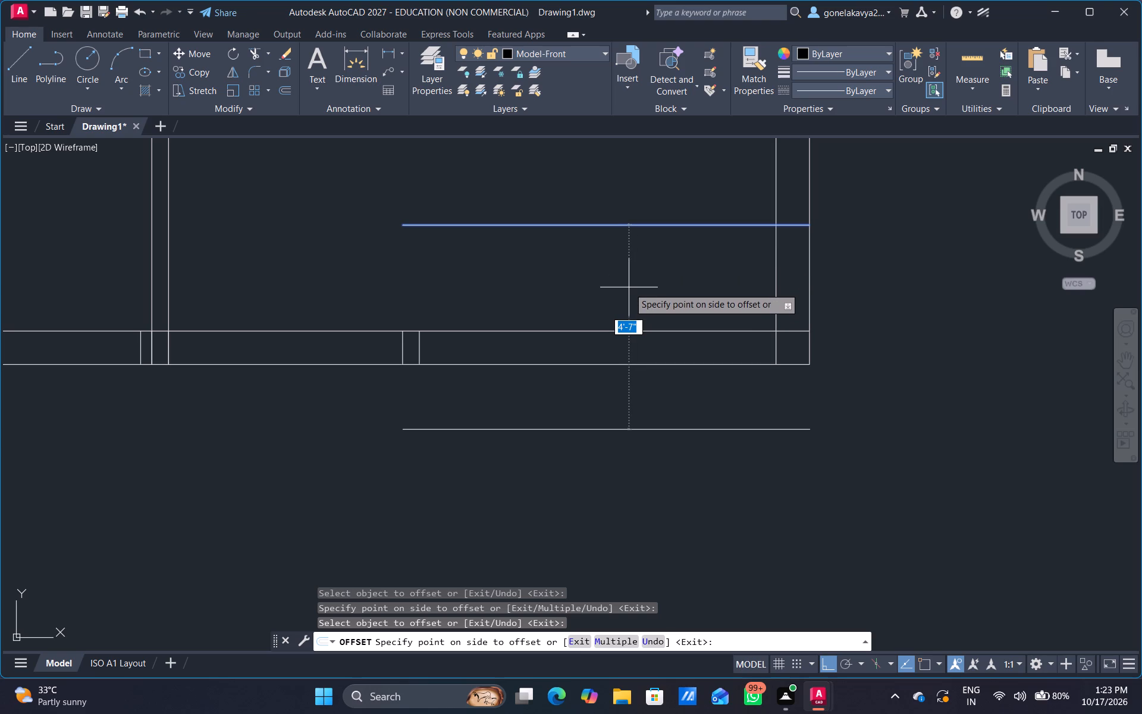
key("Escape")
Inspect the new line below the 8' by 4' room and the partition layout up to the top rooms.
scroll(619, 280, "down", 1)
middle_click_drag(616, 280, 613, 342)
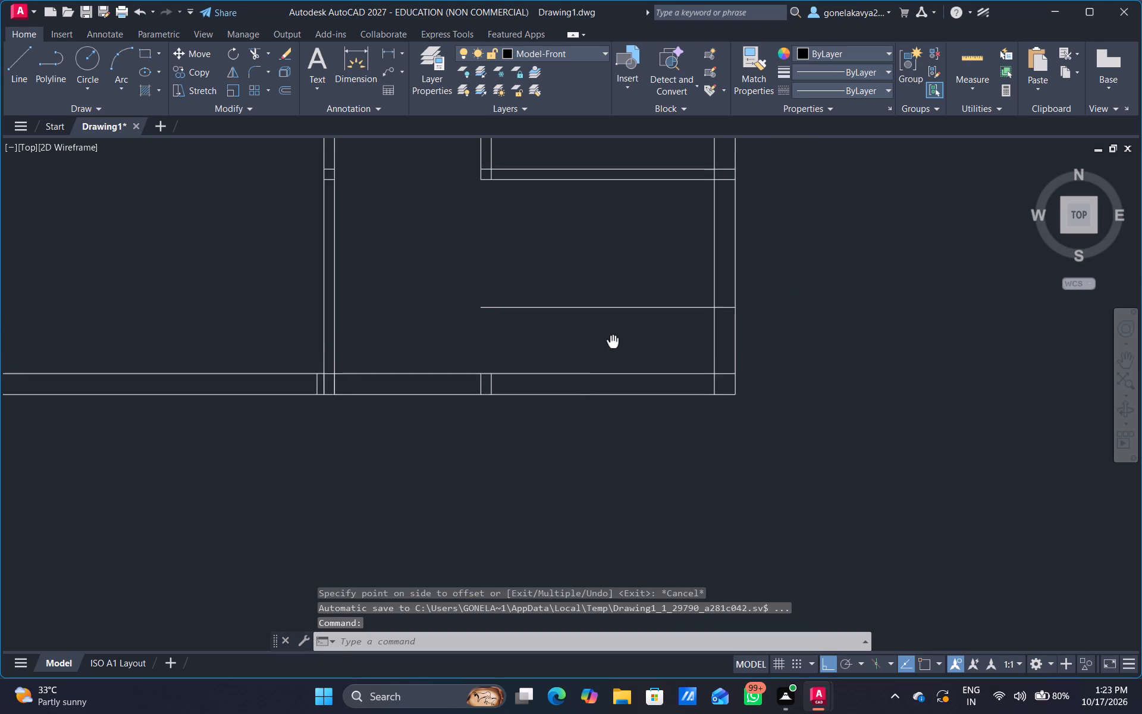
middle_click_drag(613, 342, 596, 437)
middle_click_drag(587, 328, 586, 328)
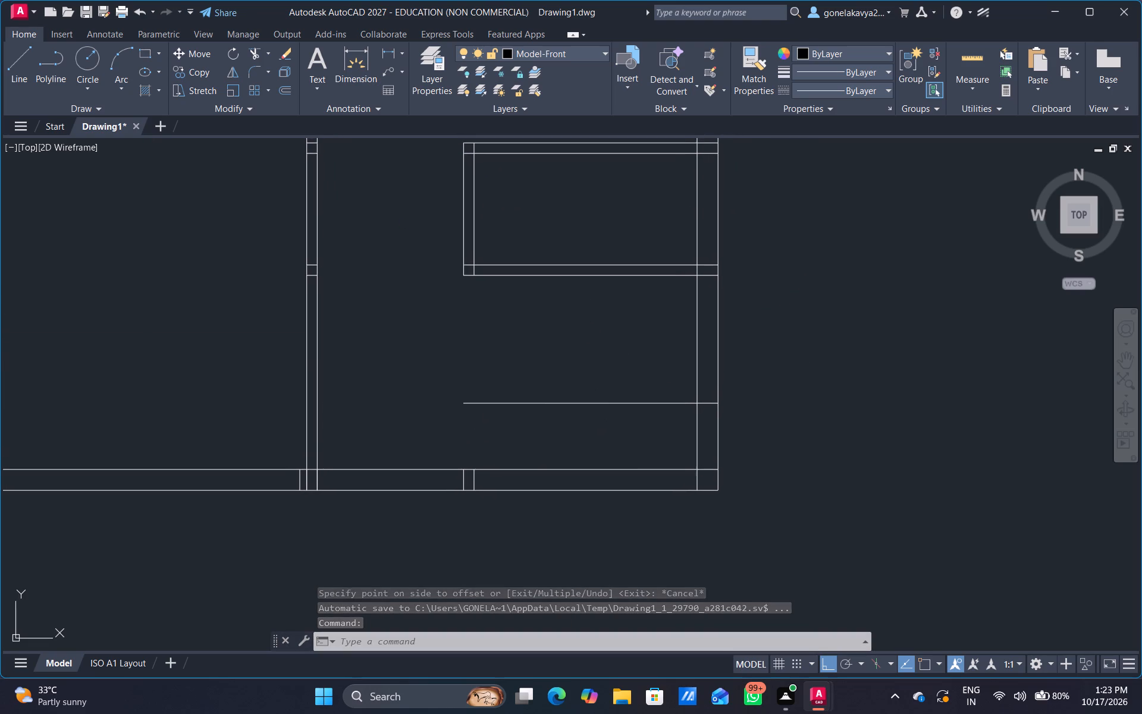
middle_click_drag(586, 328, 553, 467)
scroll(569, 315, "up", 1)
middle_click_drag(573, 345, 589, 129)
middle_click_drag(578, 324, 586, 284)
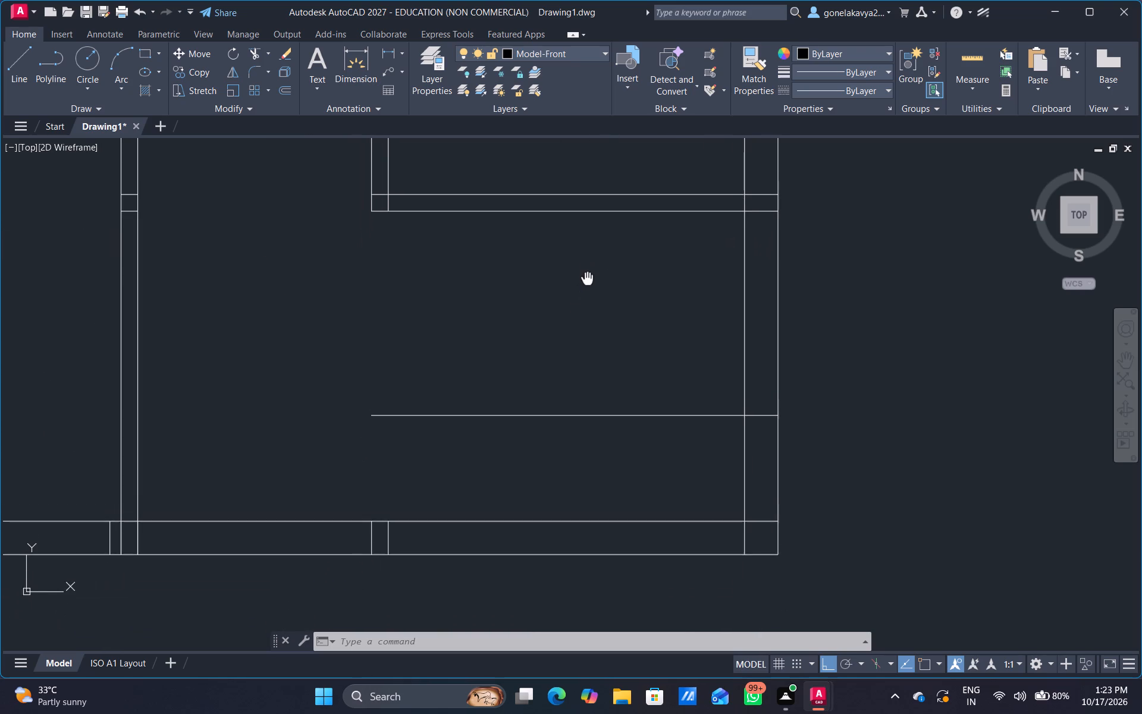
middle_click_drag(586, 284, 583, 304)
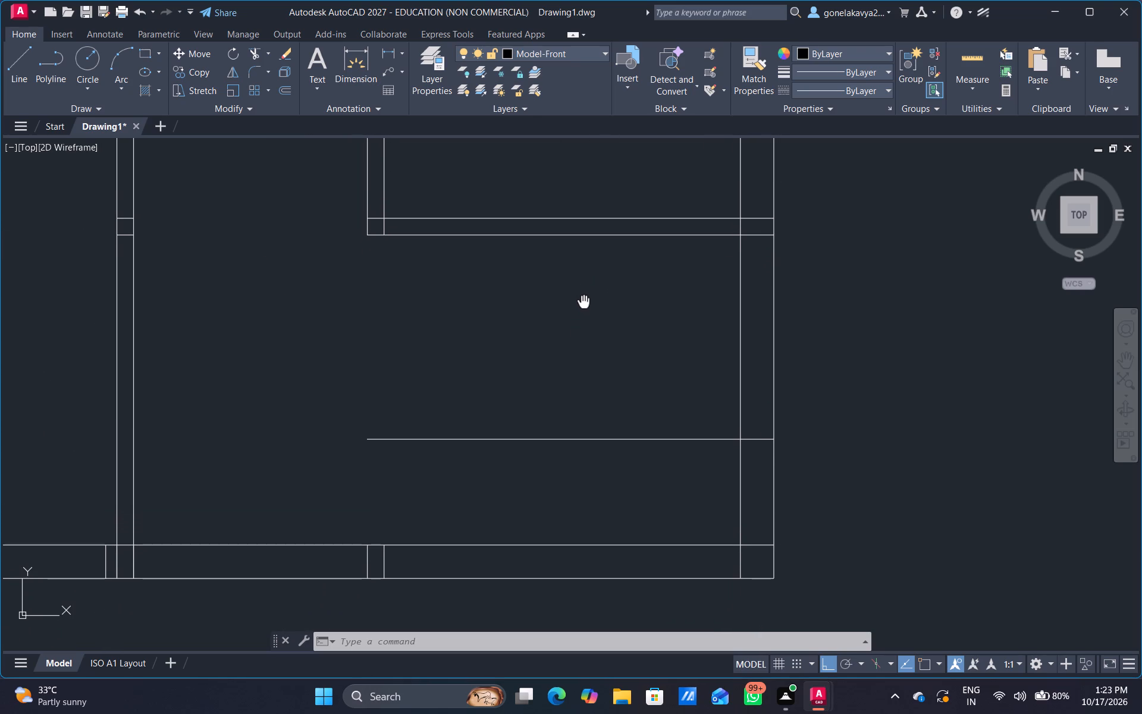
middle_click_drag(583, 304, 583, 308)
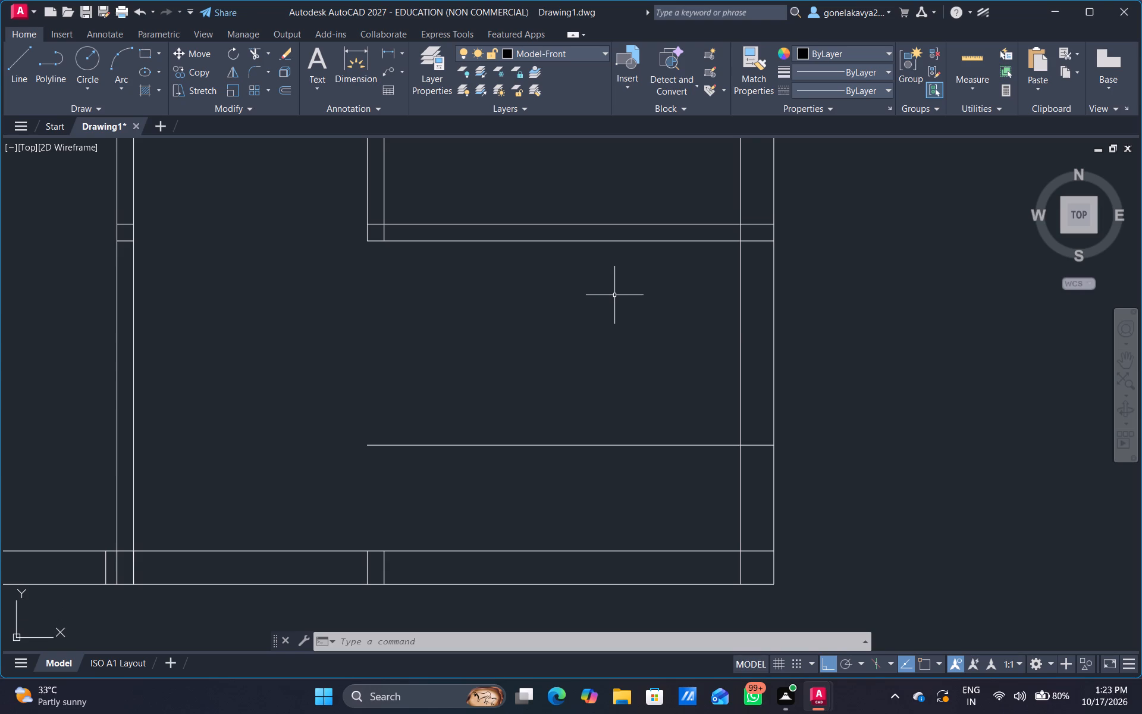
scroll(520, 299, "down", 2)
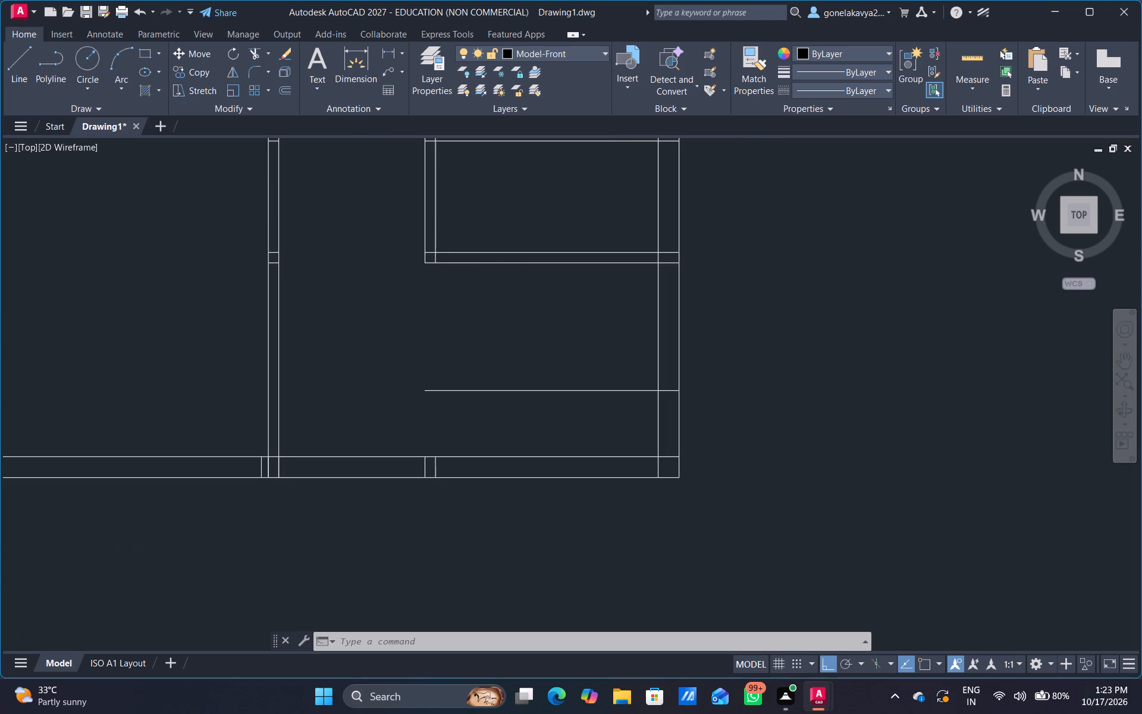
middle_click_drag(519, 315, 514, 445)
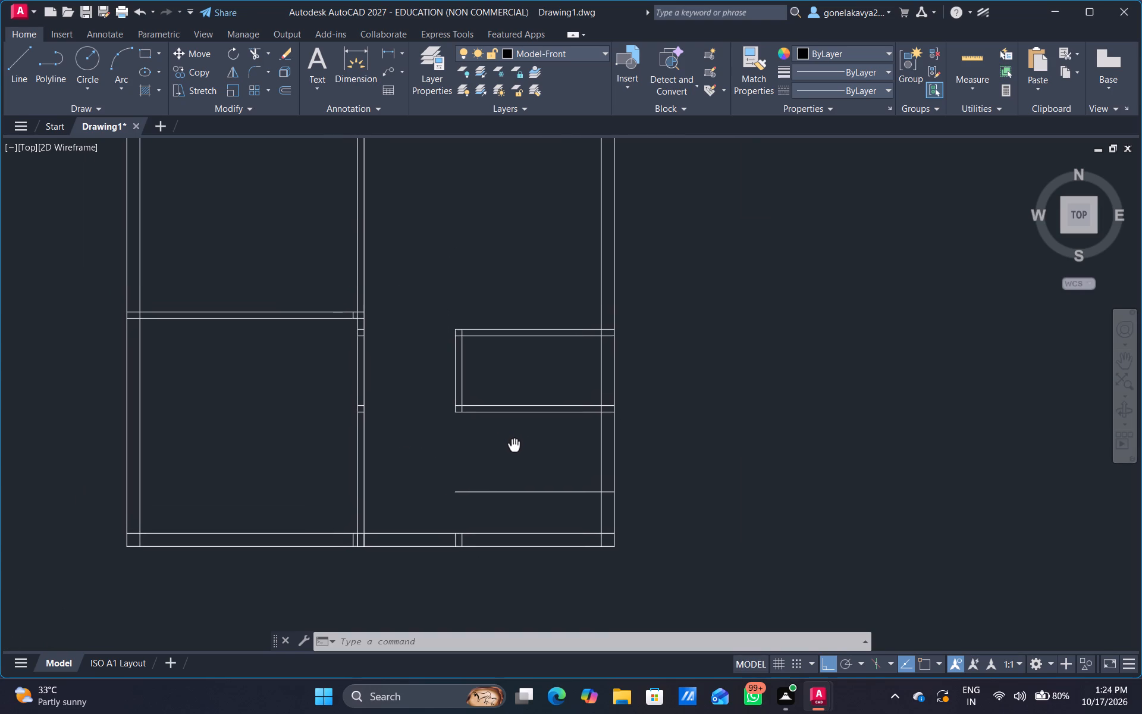
middle_click_drag(514, 445, 449, 549)
scroll(448, 549, "down", 1)
scroll(456, 456, "up", 2)
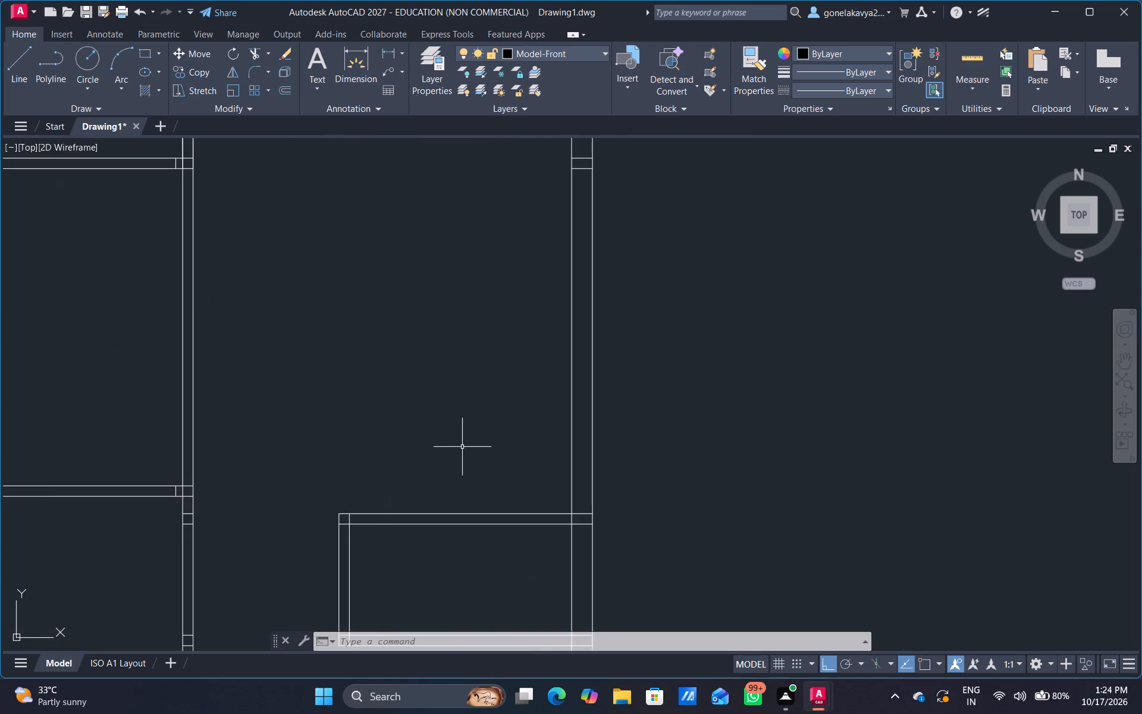
middle_click_drag(452, 416, 445, 600)
scroll(445, 600, "down", 1)
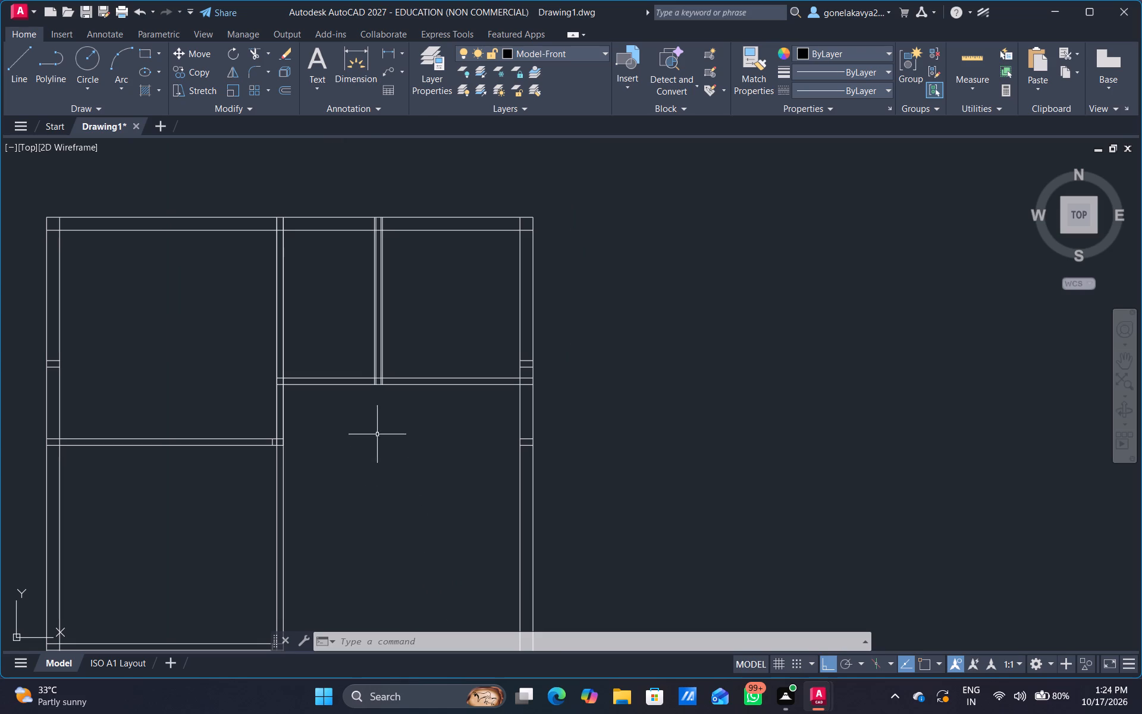
Trim away the two outermost of the four vertical lines between the top-right rooms, including their pieces inside the top outer wall.
scroll(381, 404, "up", 2)
middle_click_drag(380, 427, 380, 606)
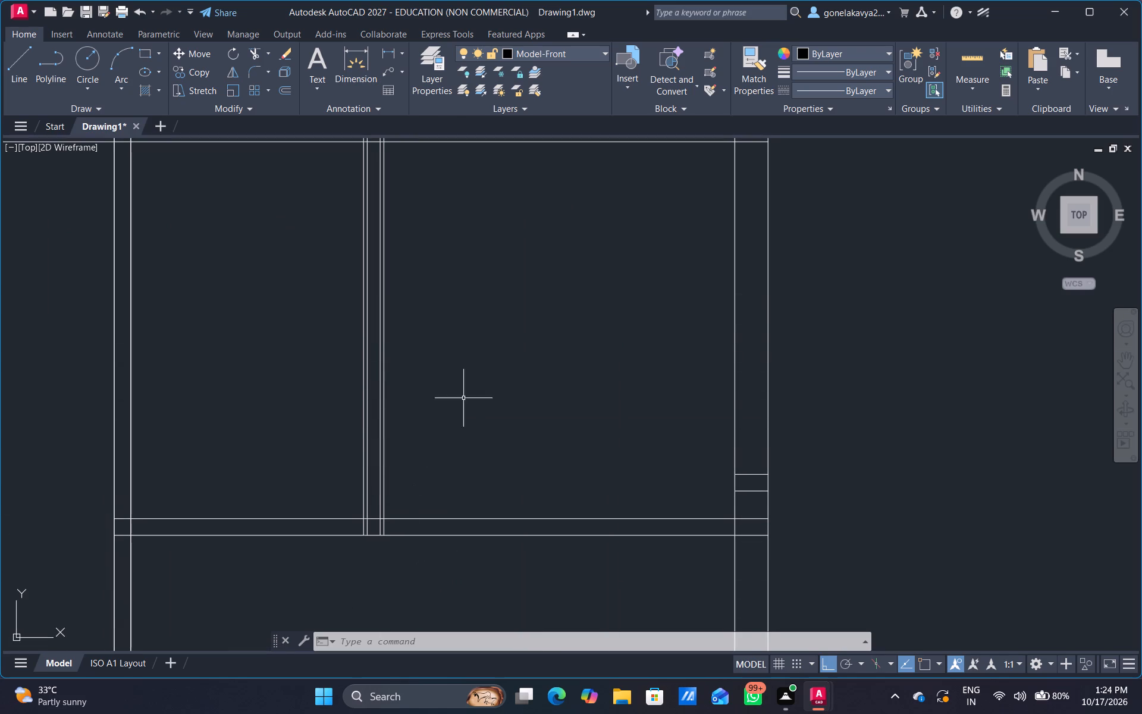
middle_click_drag(482, 380, 486, 614)
scroll(375, 440, "up", 2)
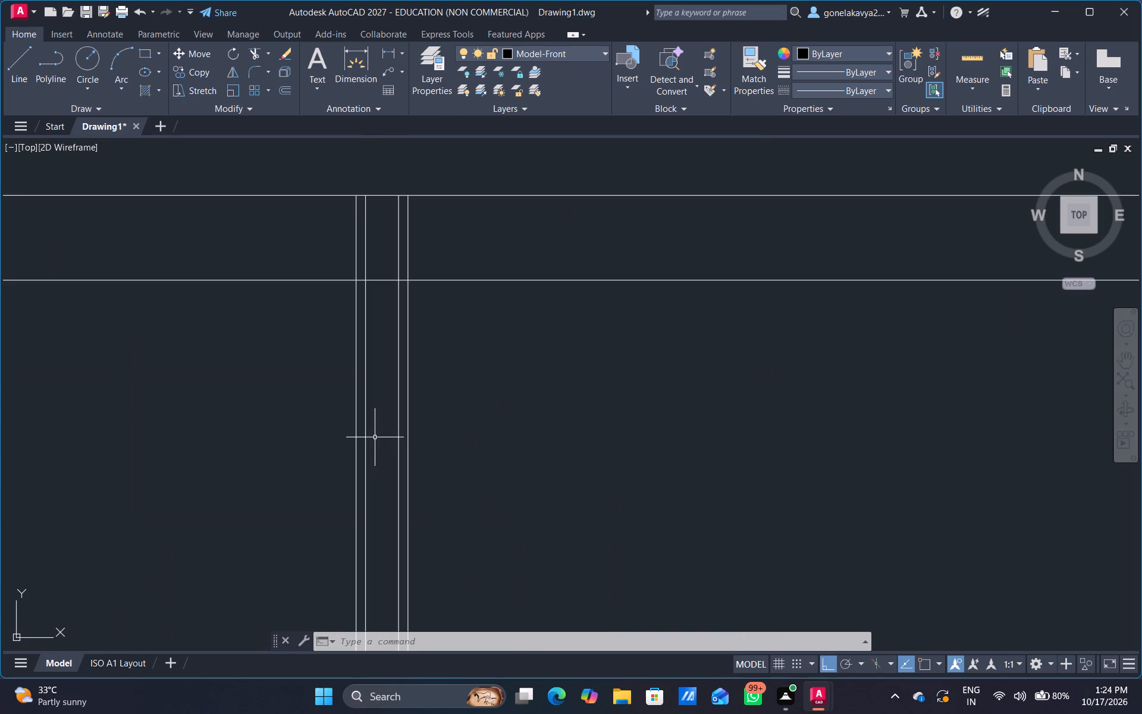
middle_click_drag(375, 437, 366, 508)
key("Escape")
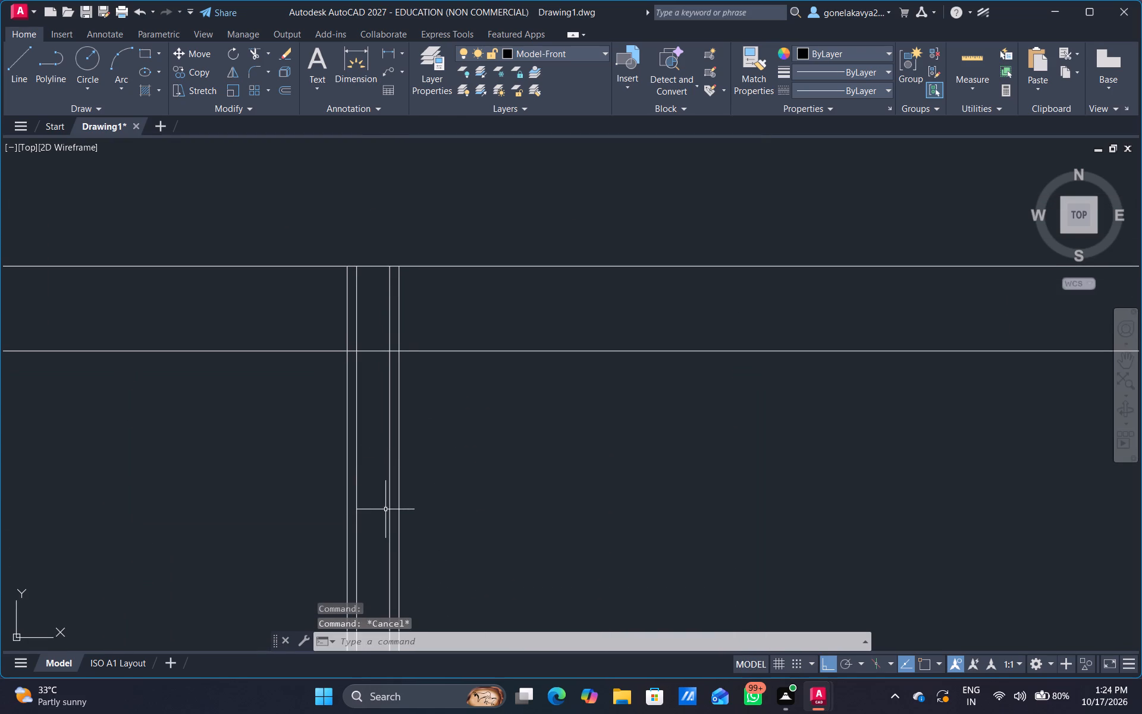
type("TR")
key("space")
left_click(400, 375)
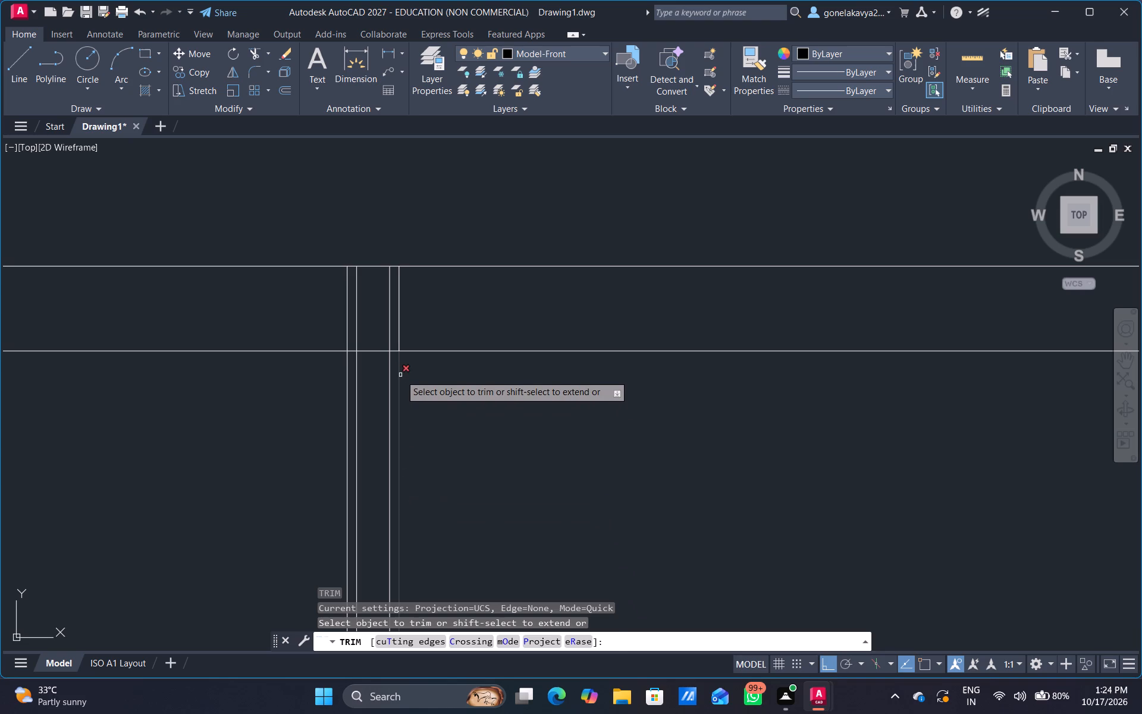
left_click(402, 343)
left_click(399, 340)
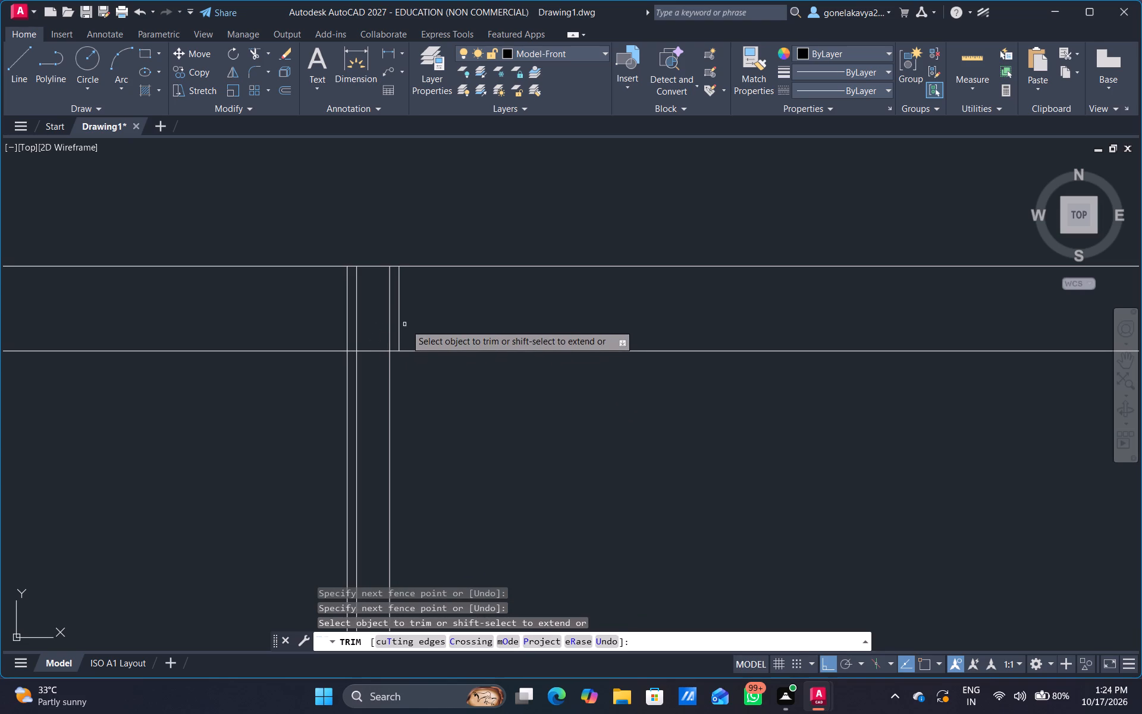
left_click(397, 331)
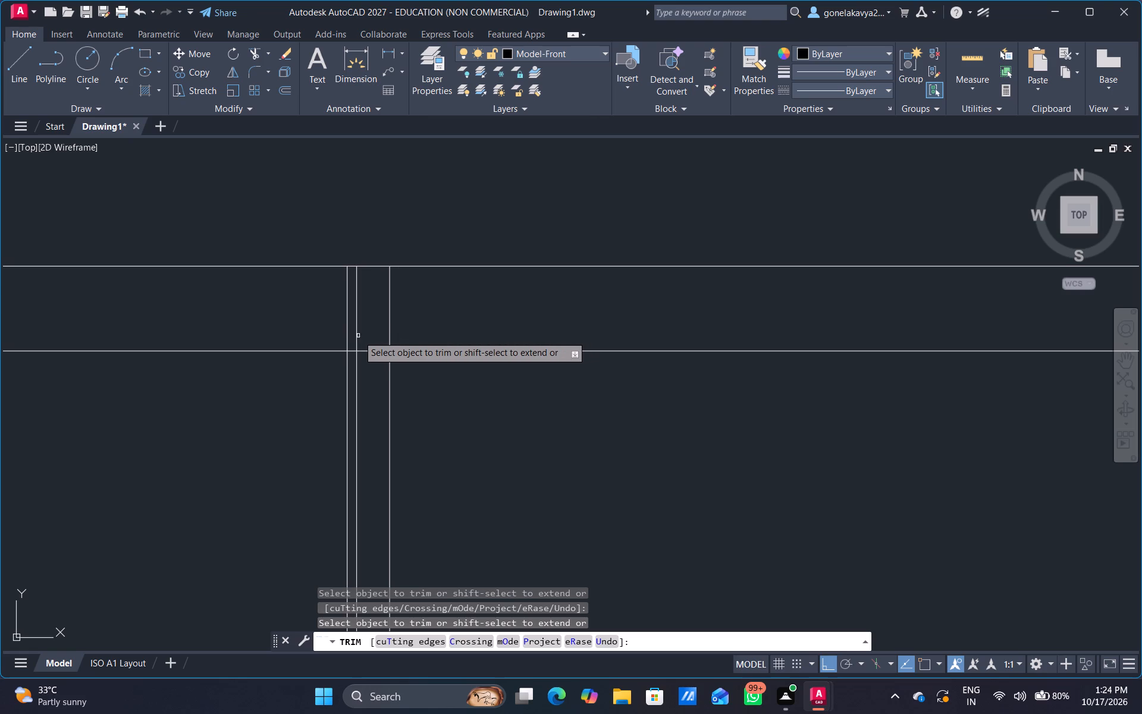
left_click(348, 331)
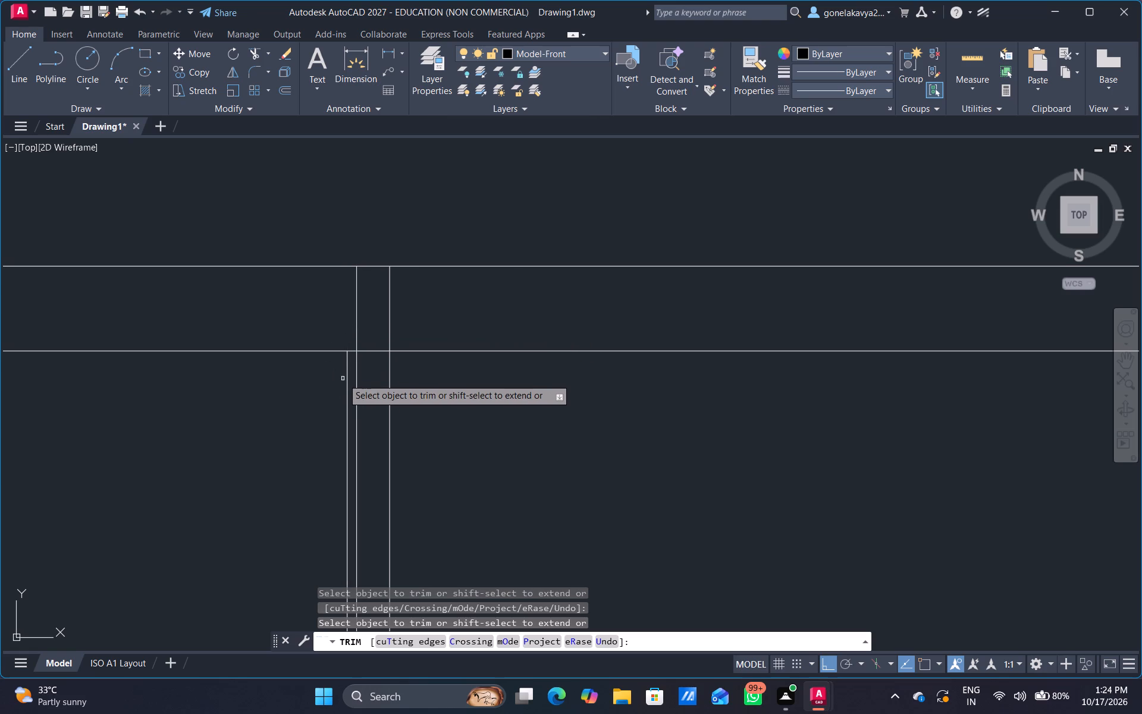
left_click(347, 380)
scroll(660, 399, "down", 3)
middle_click_drag(655, 455, 561, 122)
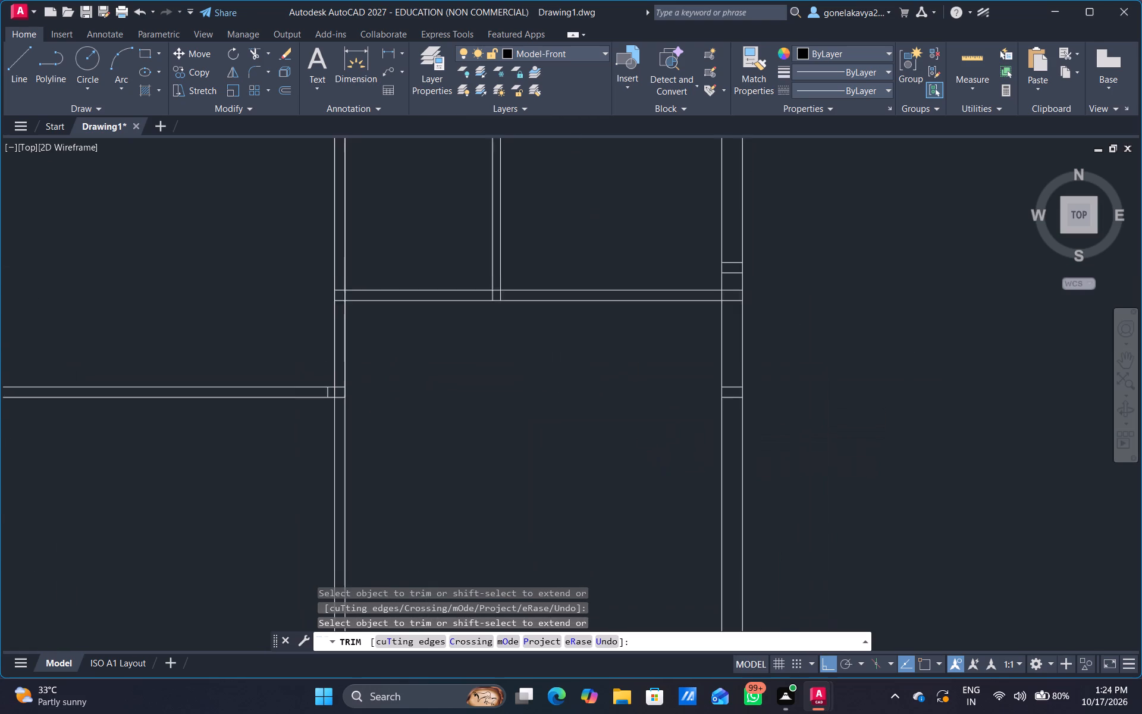
middle_click_drag(561, 122, 539, 221)
scroll(538, 415, "down", 2)
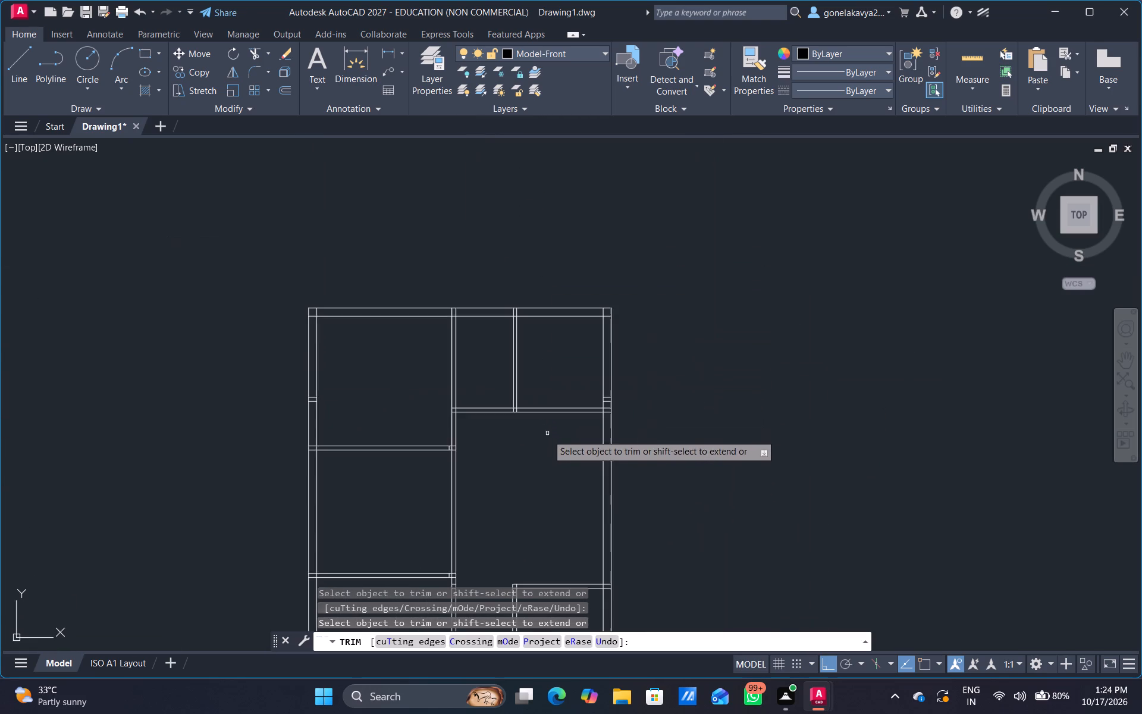
middle_click_drag(539, 503, 545, 221)
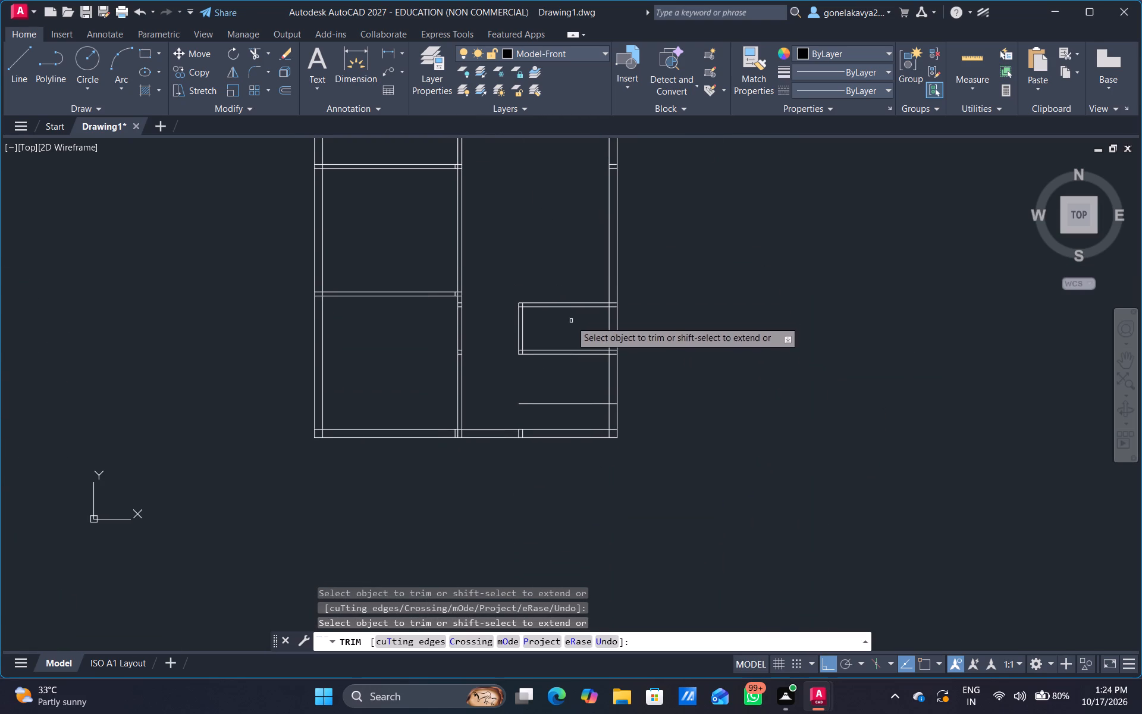
middle_click_drag(537, 232, 513, 364)
key("Escape")
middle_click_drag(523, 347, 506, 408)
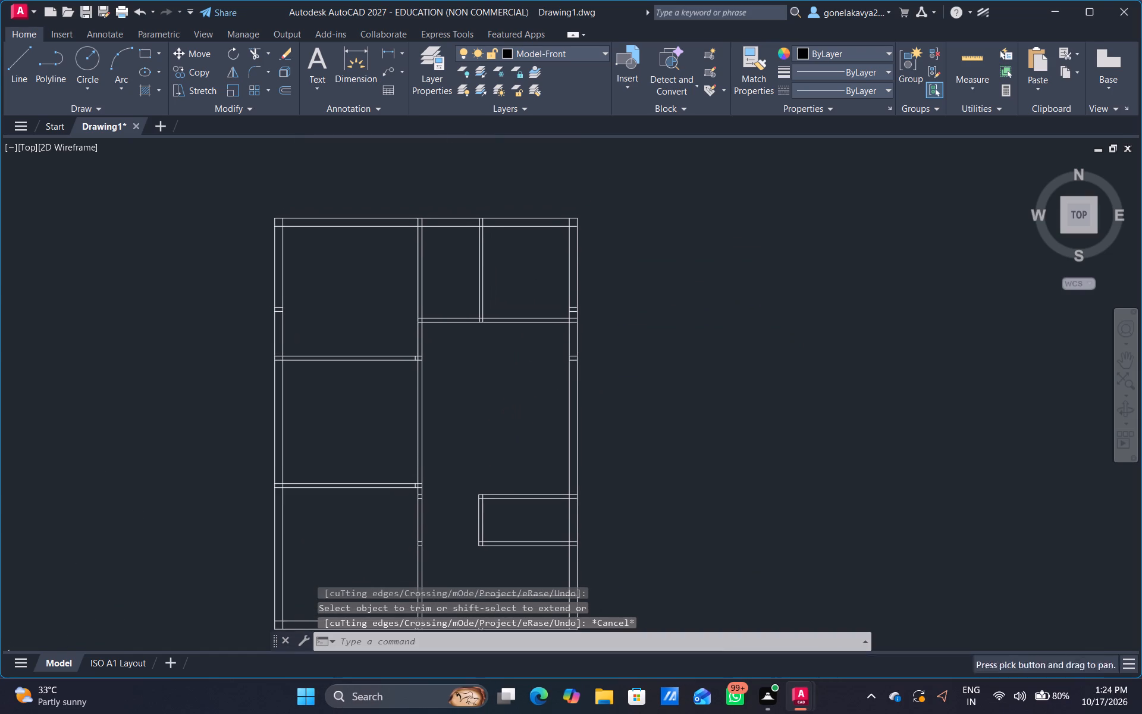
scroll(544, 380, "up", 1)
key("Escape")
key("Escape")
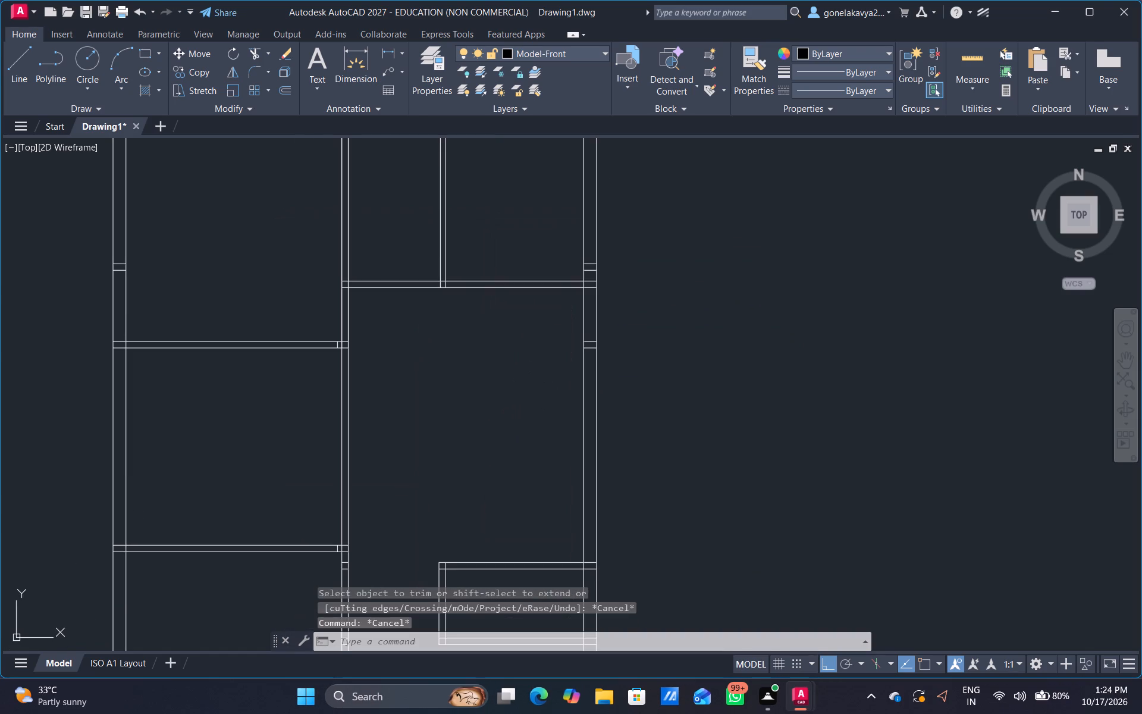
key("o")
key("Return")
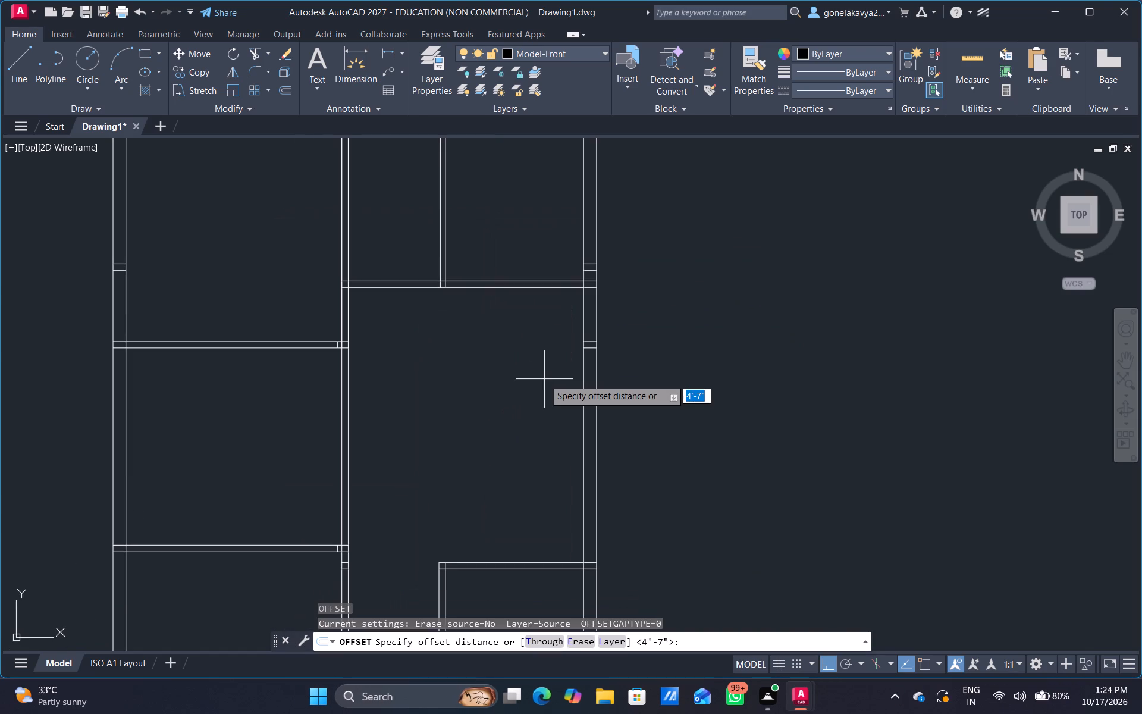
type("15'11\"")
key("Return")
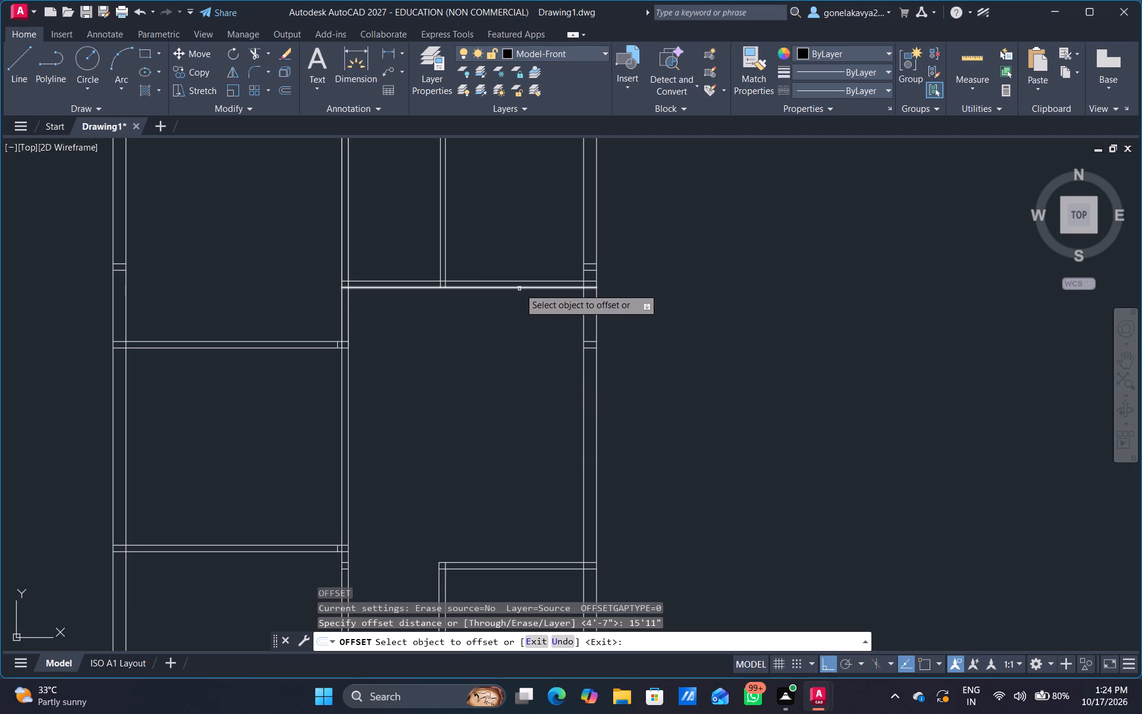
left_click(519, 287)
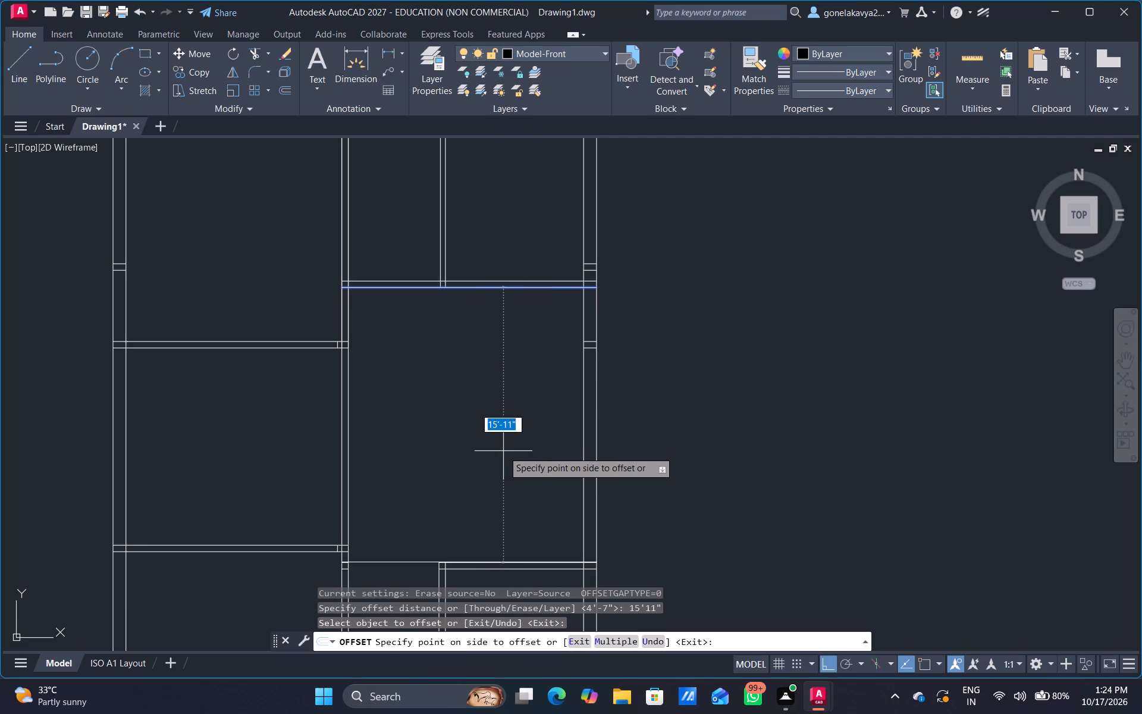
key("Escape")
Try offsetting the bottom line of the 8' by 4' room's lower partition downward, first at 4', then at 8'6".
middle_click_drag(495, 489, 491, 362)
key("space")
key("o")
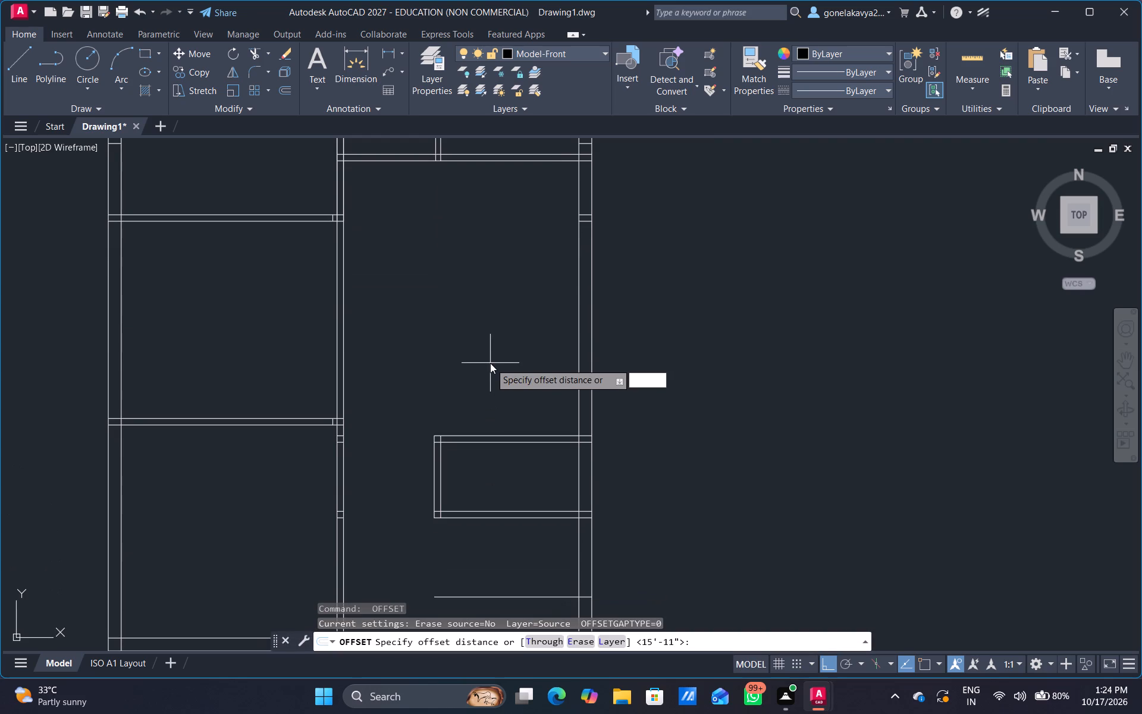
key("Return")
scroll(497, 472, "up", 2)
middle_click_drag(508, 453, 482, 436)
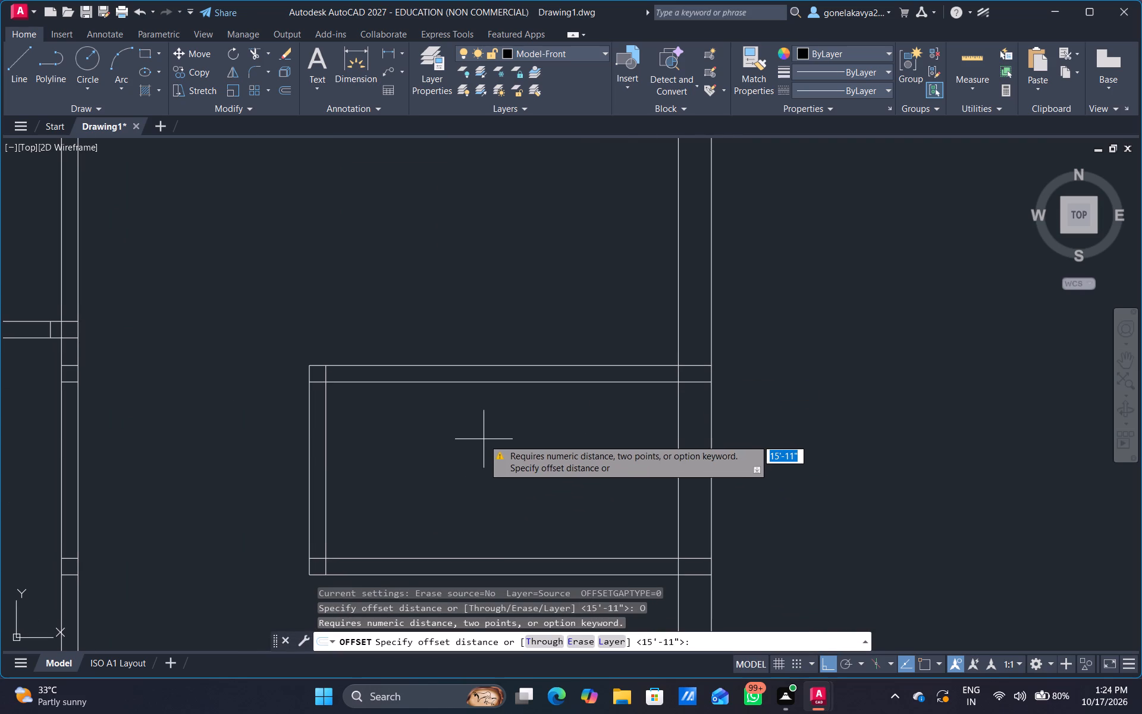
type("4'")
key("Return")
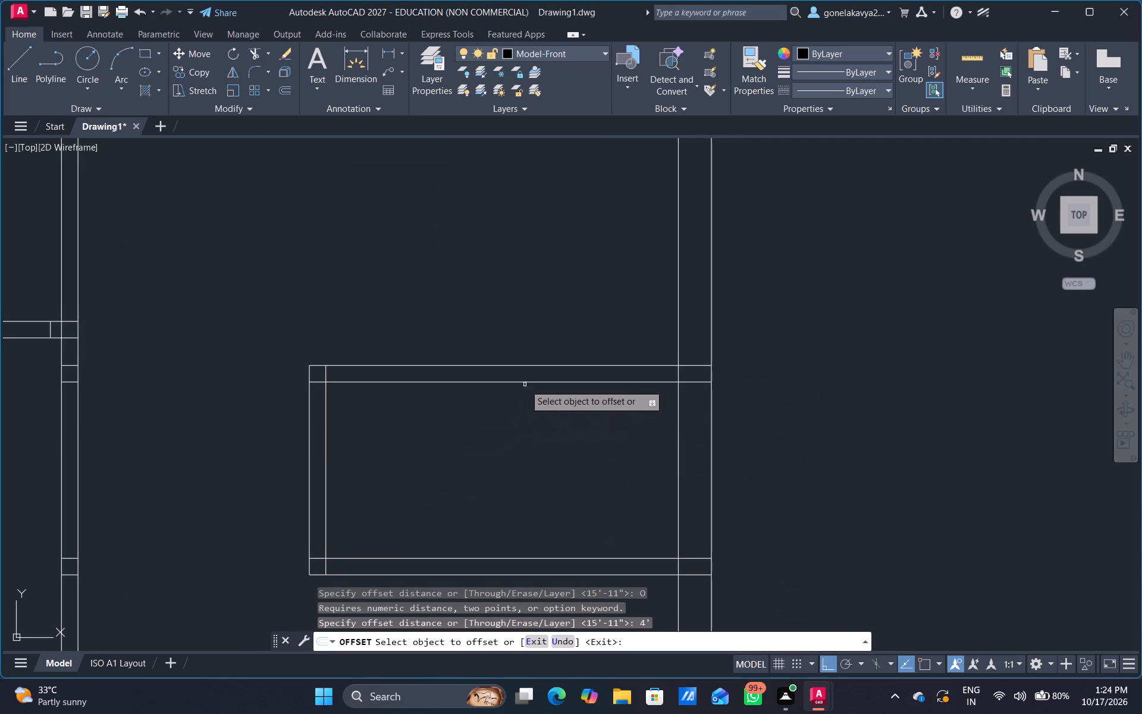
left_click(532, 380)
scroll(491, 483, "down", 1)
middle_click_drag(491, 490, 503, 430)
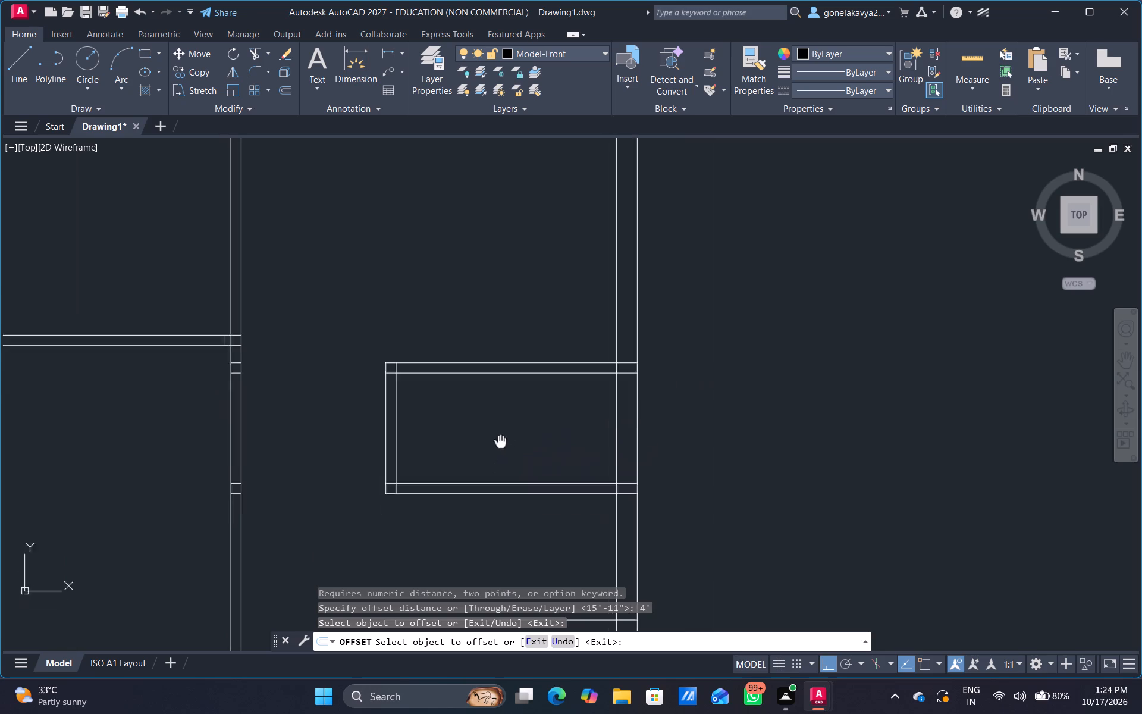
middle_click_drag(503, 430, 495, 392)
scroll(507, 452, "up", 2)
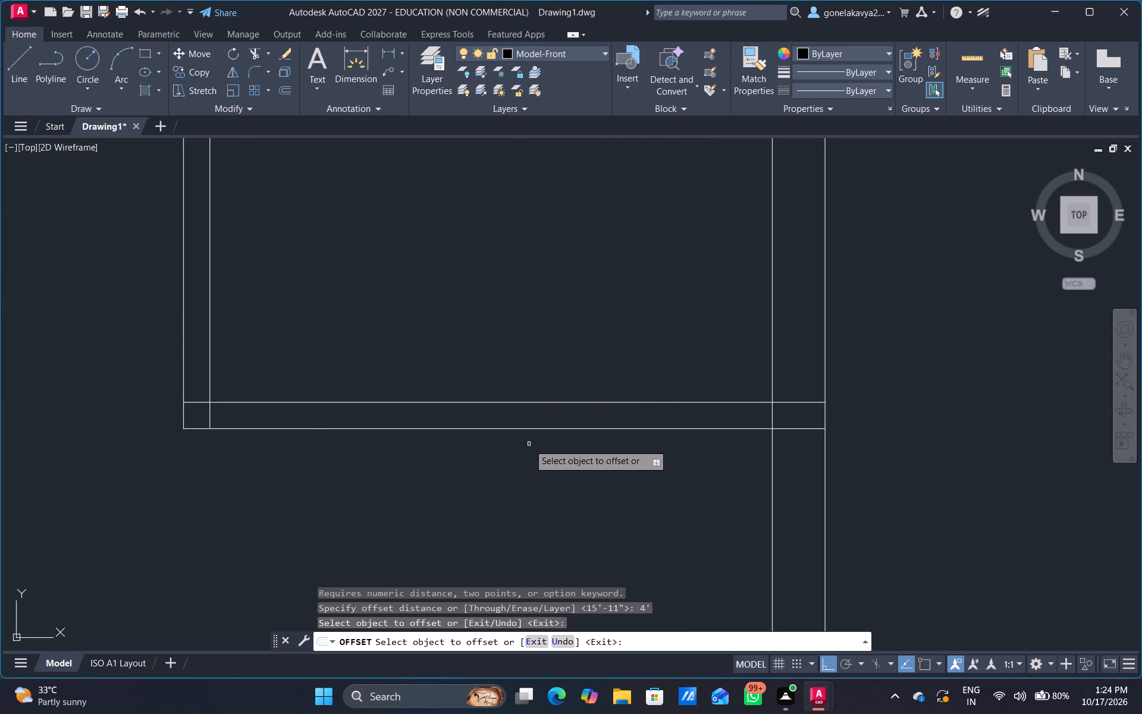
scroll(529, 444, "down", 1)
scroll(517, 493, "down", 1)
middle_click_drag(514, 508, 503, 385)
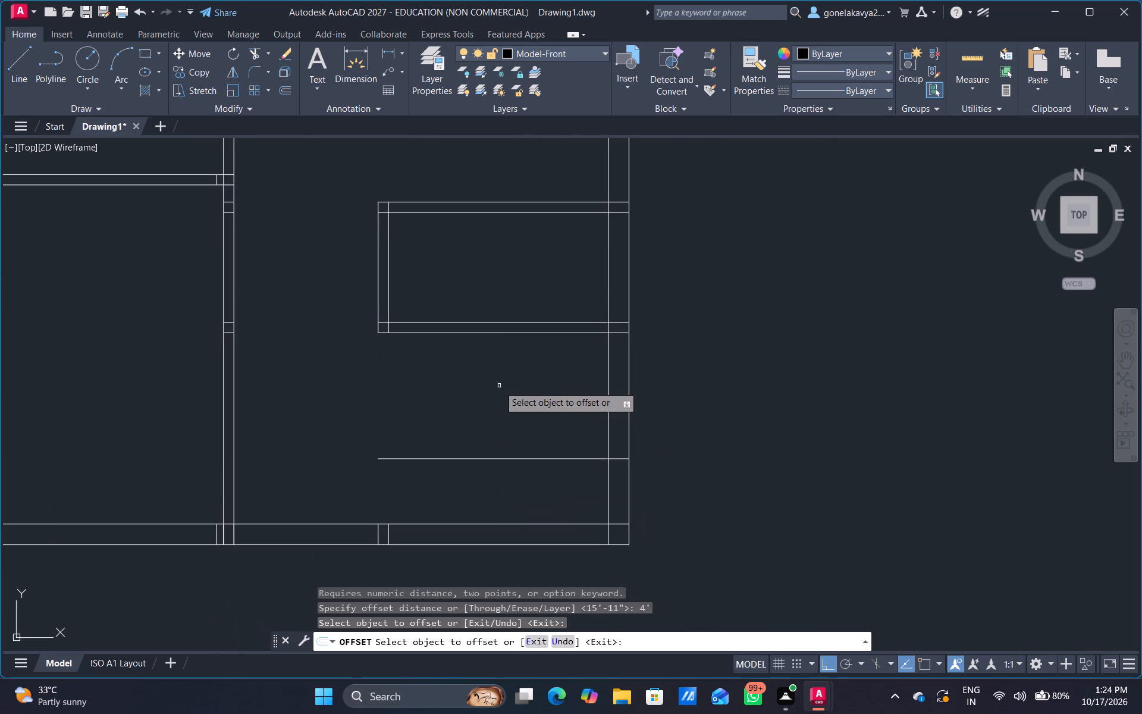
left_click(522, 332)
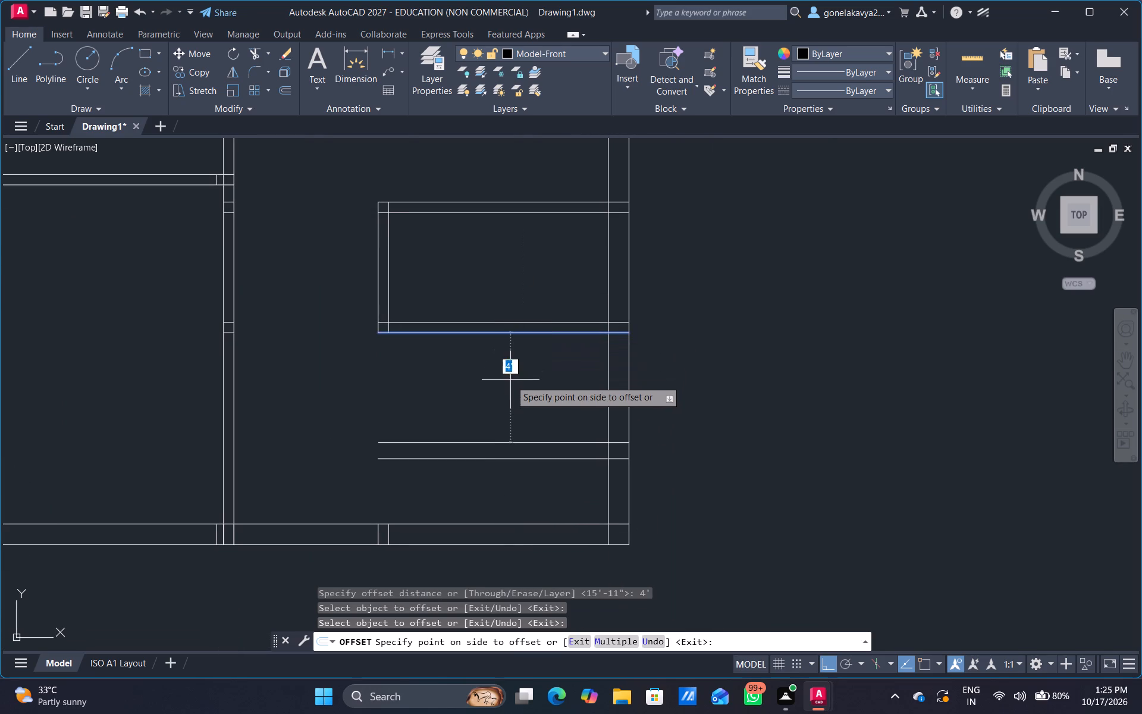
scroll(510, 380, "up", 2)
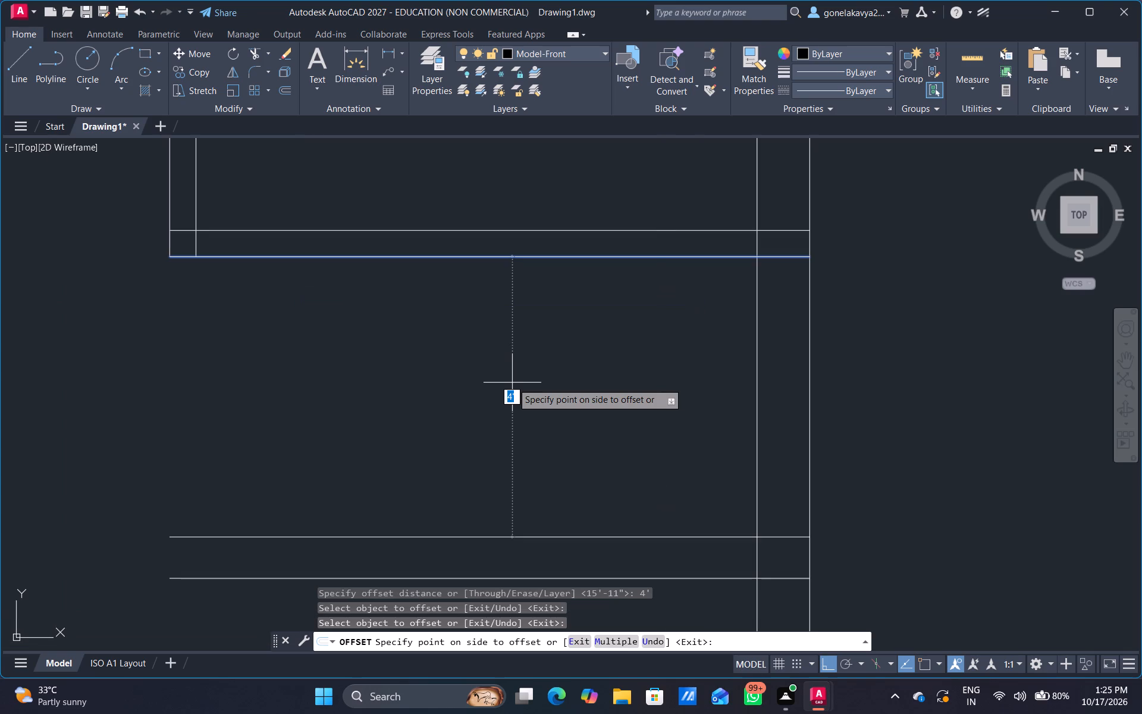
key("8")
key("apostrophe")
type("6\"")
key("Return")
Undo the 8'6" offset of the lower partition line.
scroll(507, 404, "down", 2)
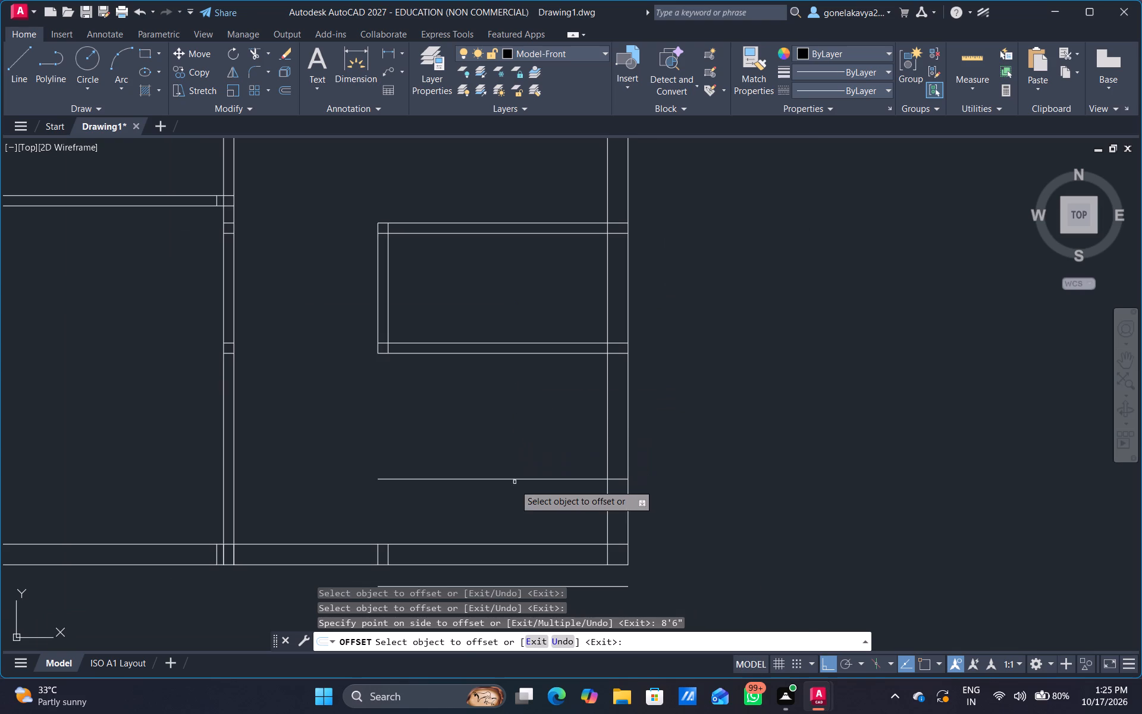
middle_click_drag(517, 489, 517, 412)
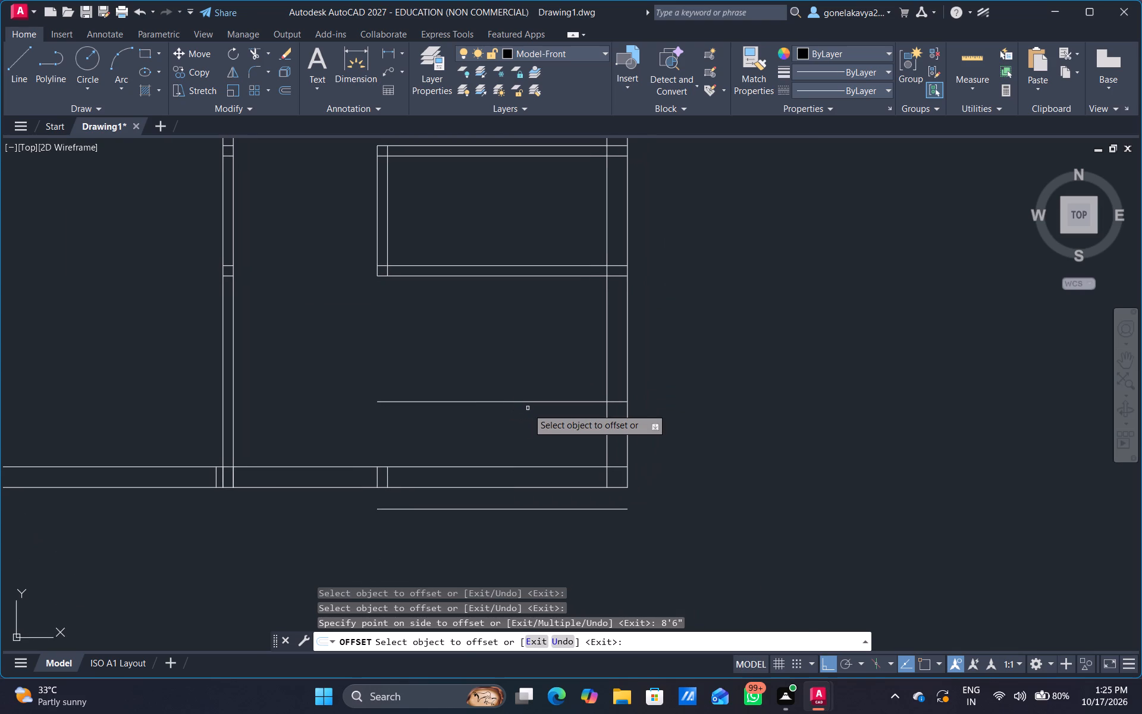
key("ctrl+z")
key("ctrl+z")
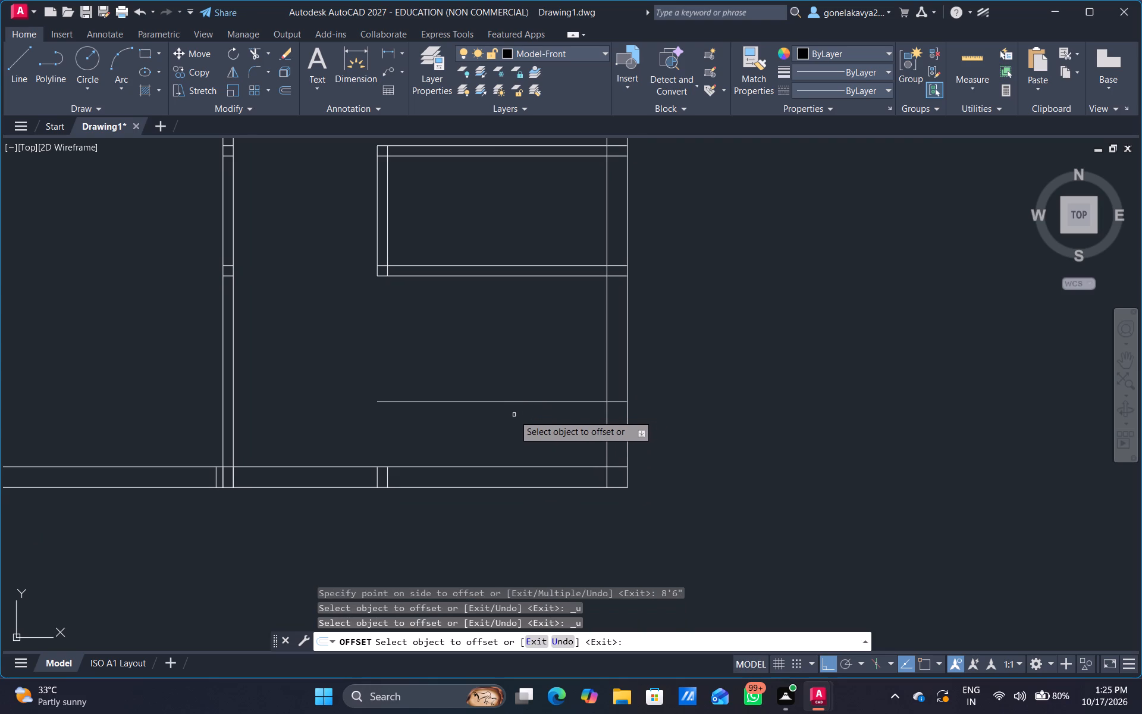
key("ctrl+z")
Trim away the loose horizontal line below the 8' by 4' room, including its piece inside the right outer wall.
scroll(525, 392, "down", 2)
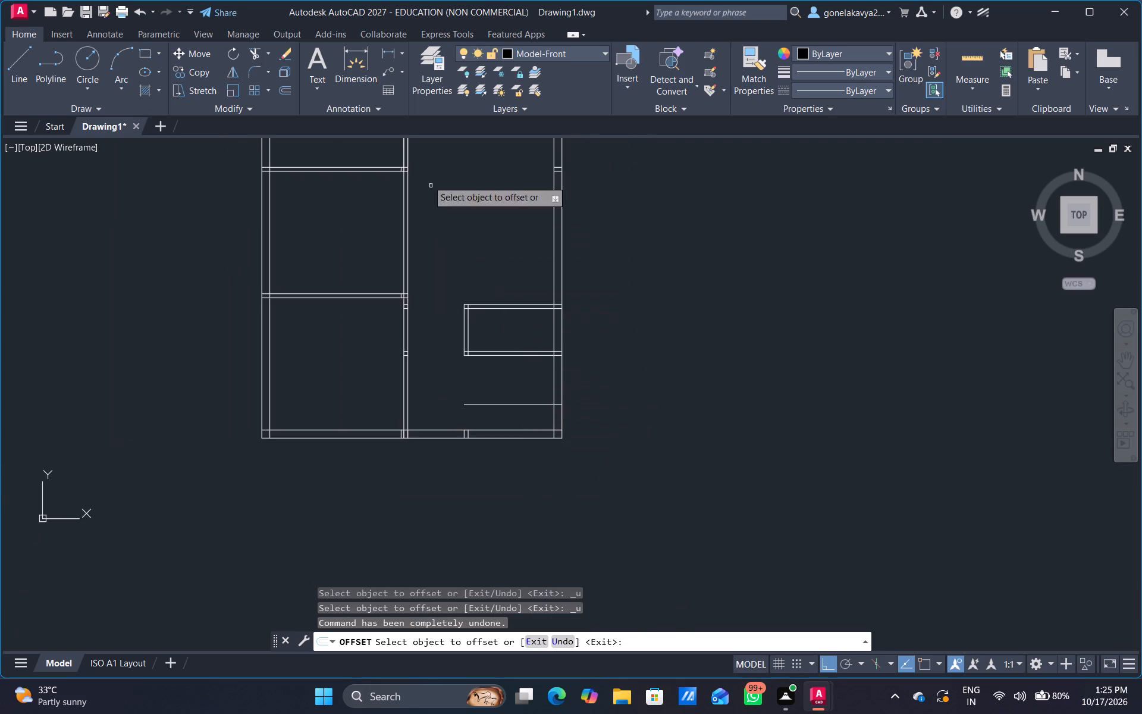
middle_click_drag(418, 165, 478, 394)
scroll(520, 430, "up", 1)
middle_click_drag(522, 421, 492, 268)
scroll(501, 295, "up", 1)
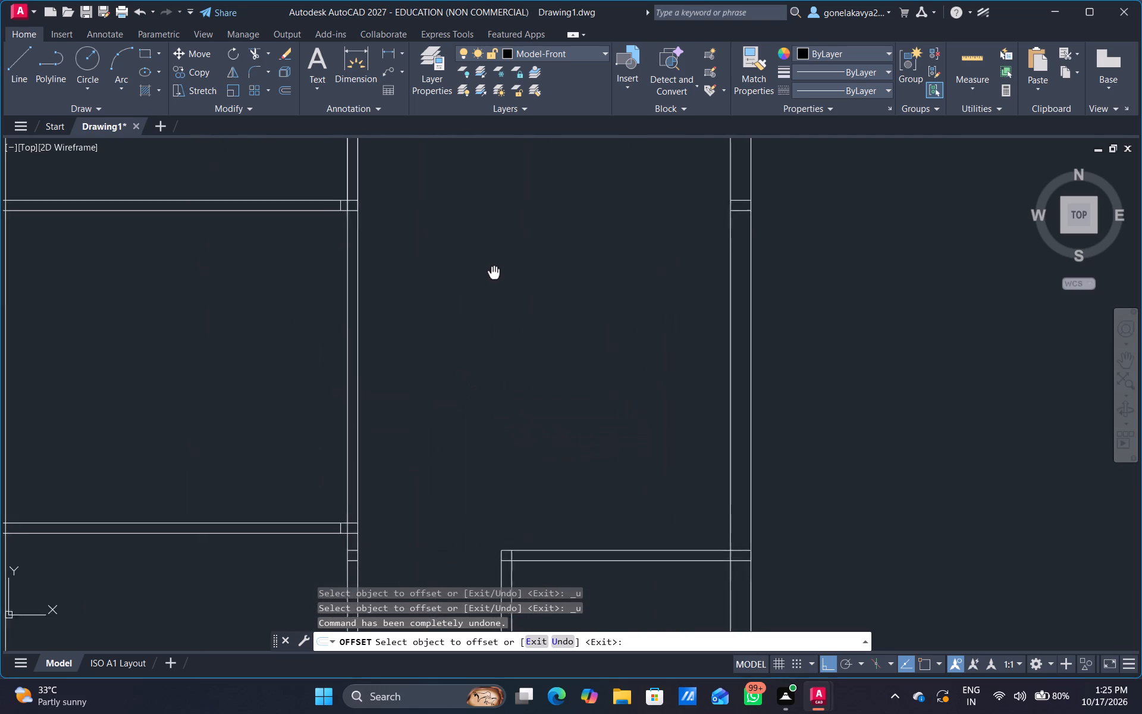
middle_click_drag(492, 268, 463, 198)
key("Escape")
key("t")
key("r")
key("space")
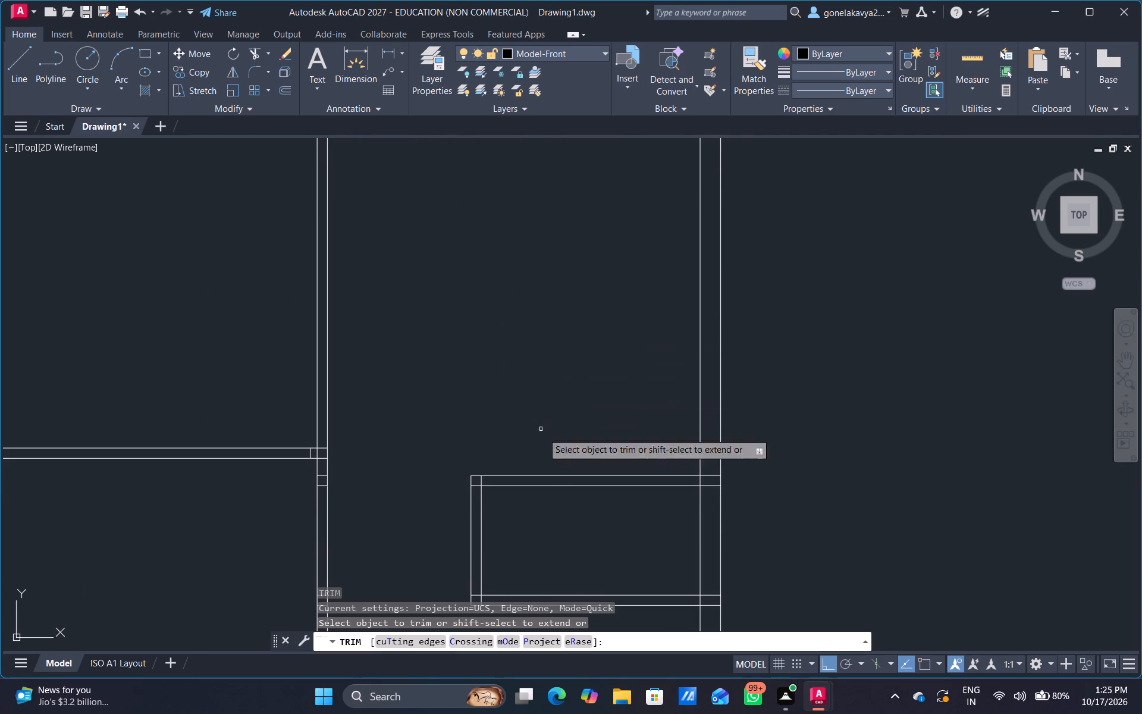
middle_click_drag(561, 576, 539, 210)
left_click_drag(578, 340, 578, 383)
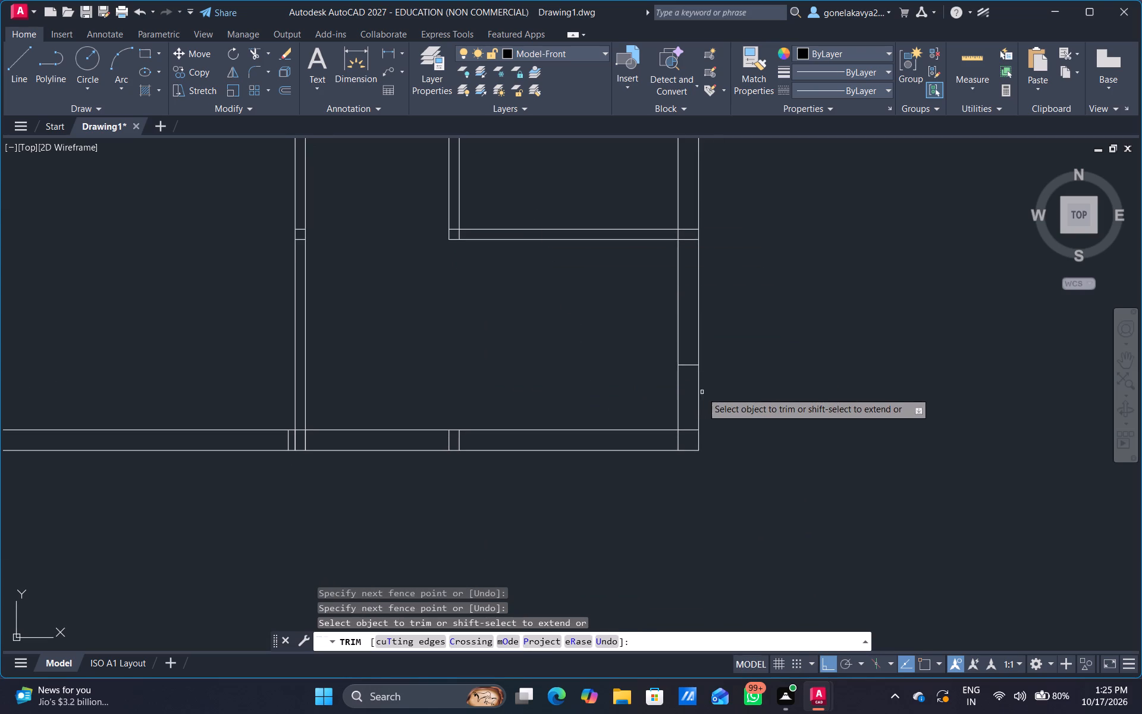
scroll(696, 377, "up", 3)
left_click_drag(666, 297, 666, 419)
Trim the inner wall lines where they run past each other inside the bottom-right corner of the outer wall.
scroll(666, 419, "down", 2)
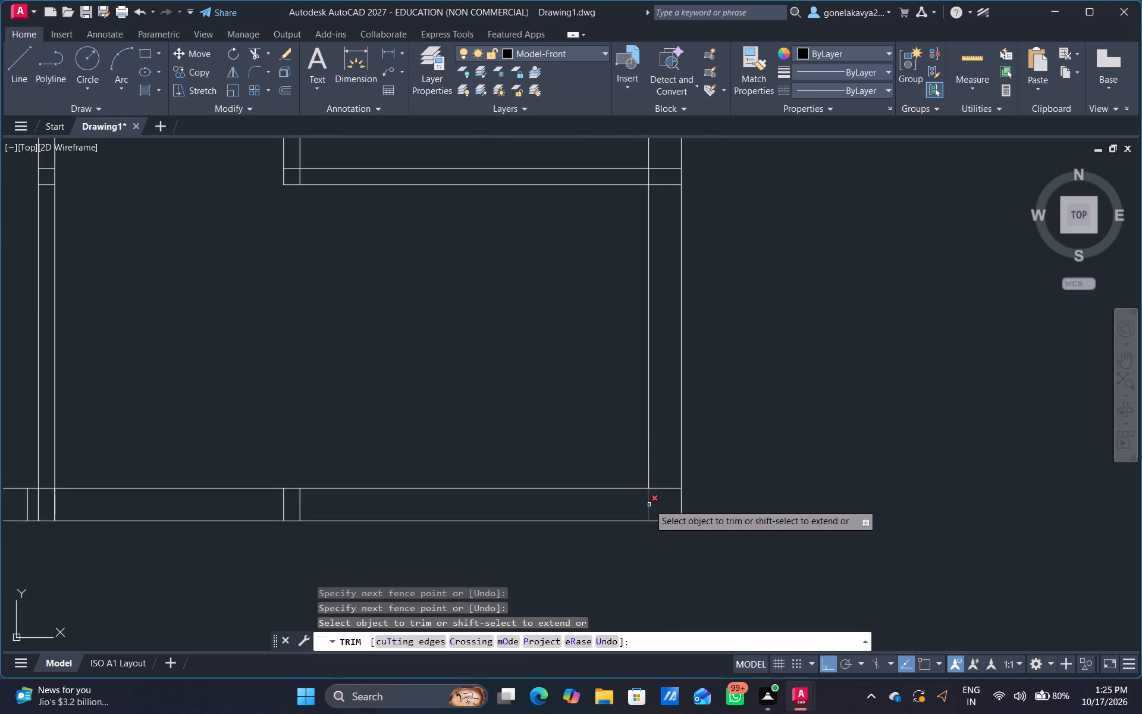
scroll(669, 484, "up", 3)
left_click_drag(644, 480, 554, 552)
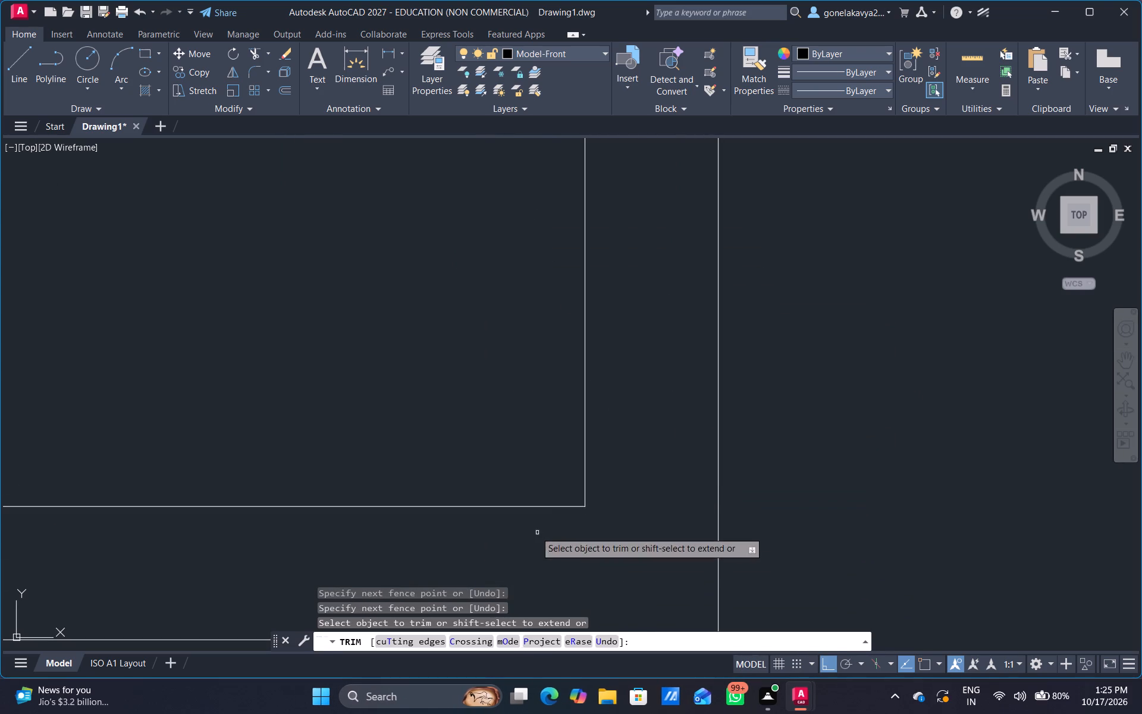
scroll(494, 522, "down", 3)
middle_click_drag(440, 425, 549, 490)
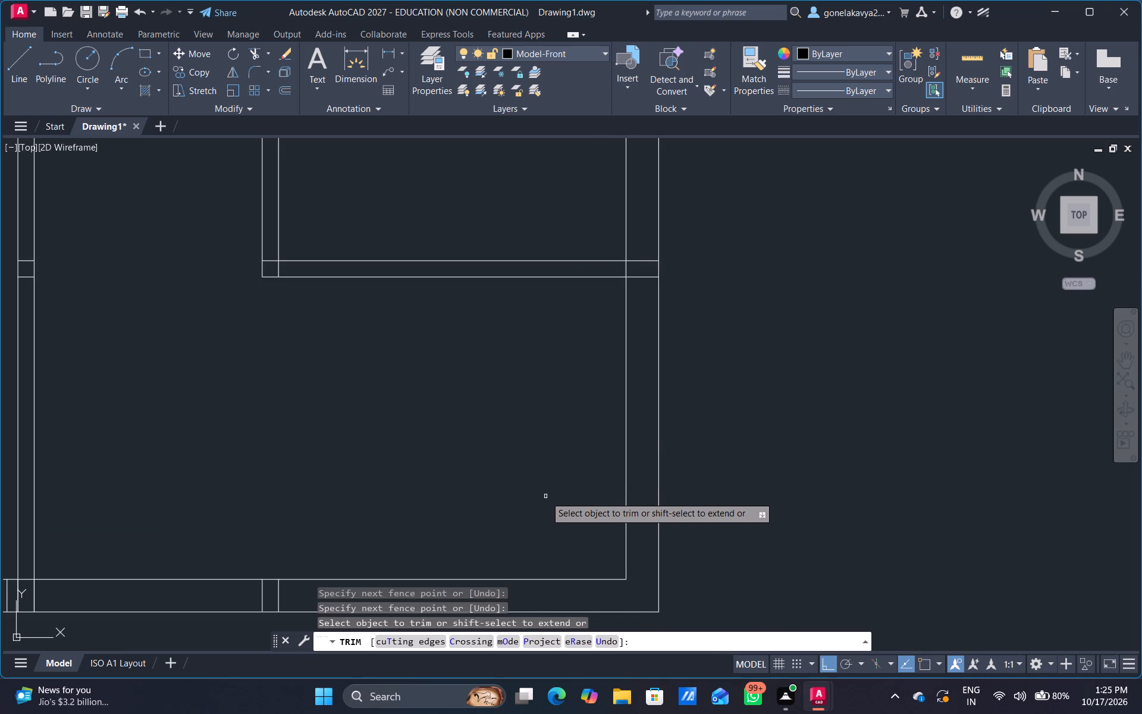
key("Escape")
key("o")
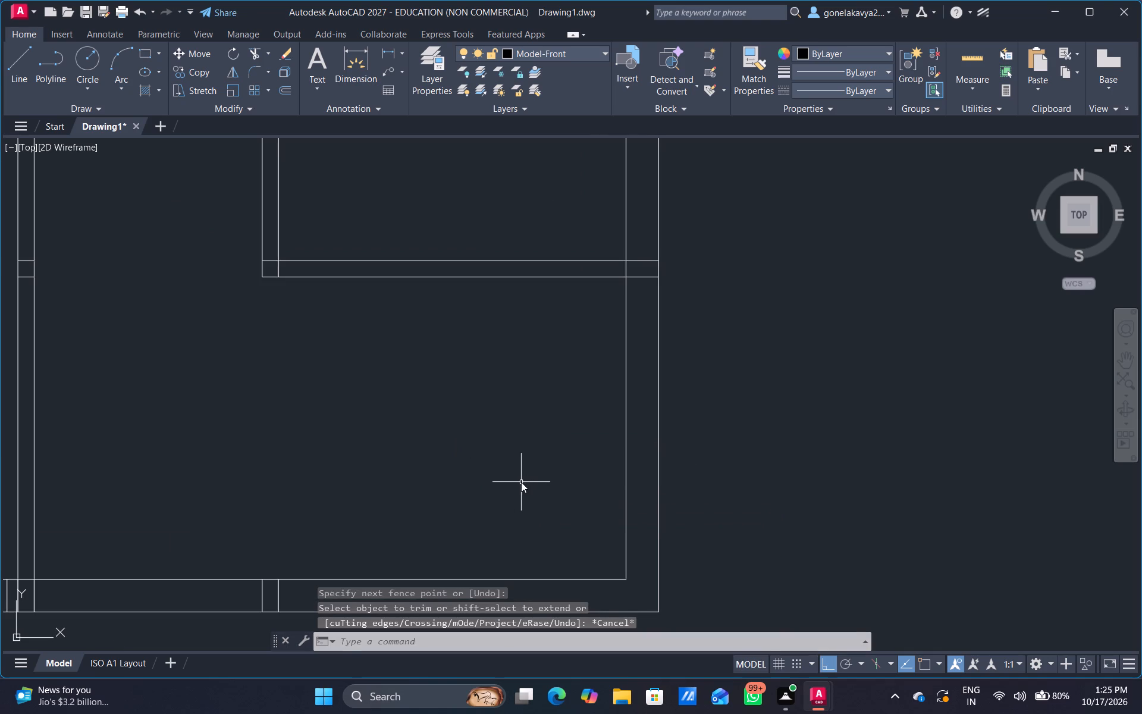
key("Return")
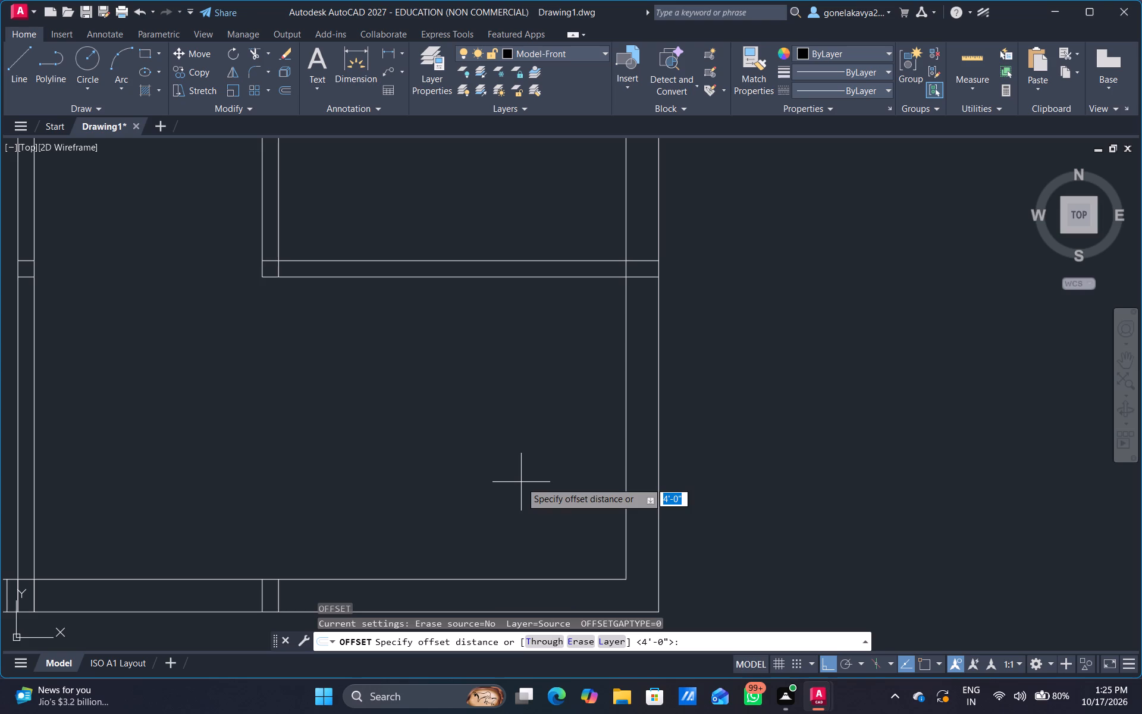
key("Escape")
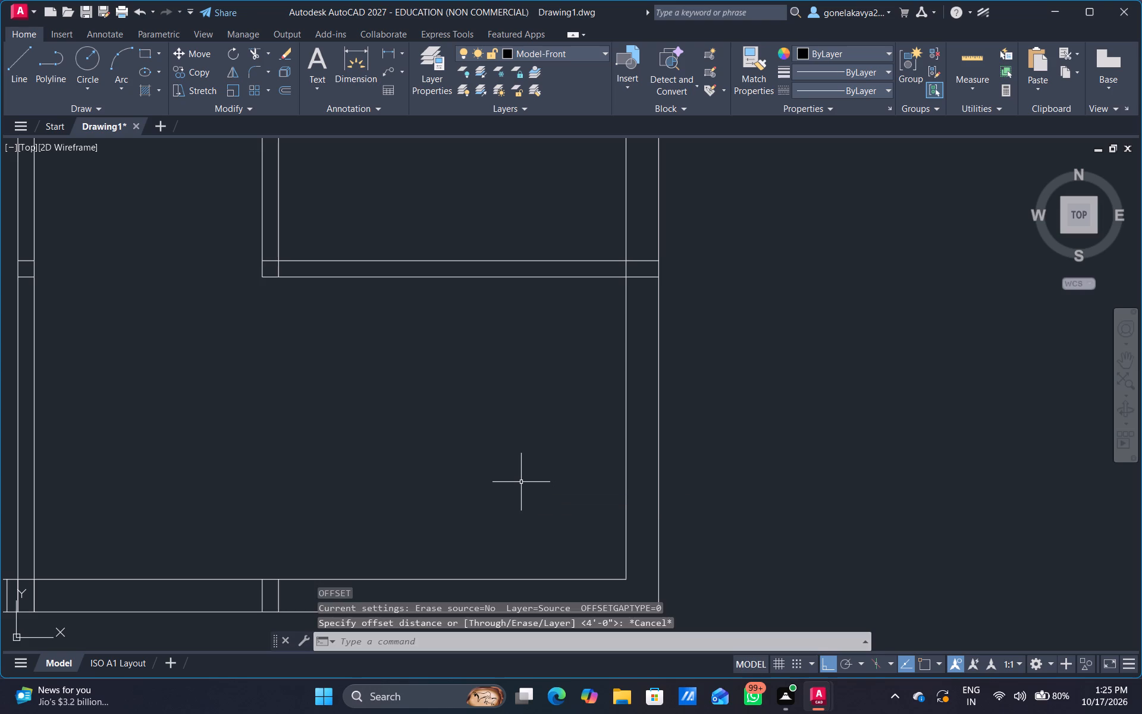
Offset the inner line of the right outer wall 9'8" to the left.
key("o")
key("Return")
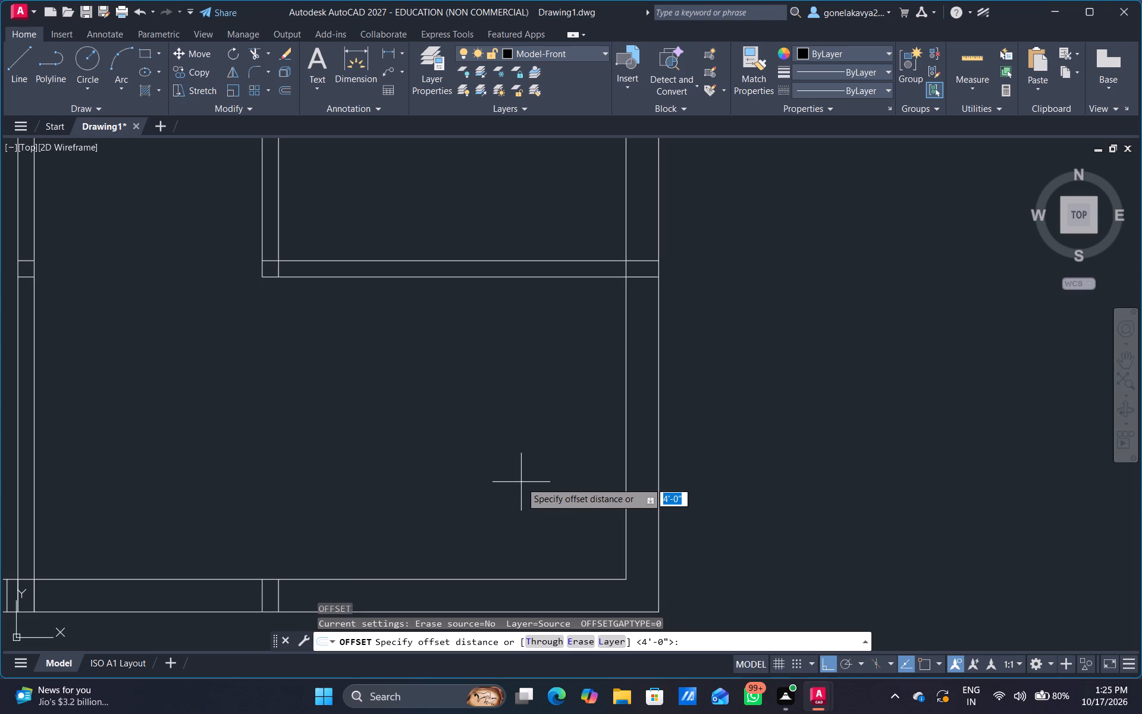
key("6")
key("BackSpace")
type("9'")
type("8\"")
key("Return")
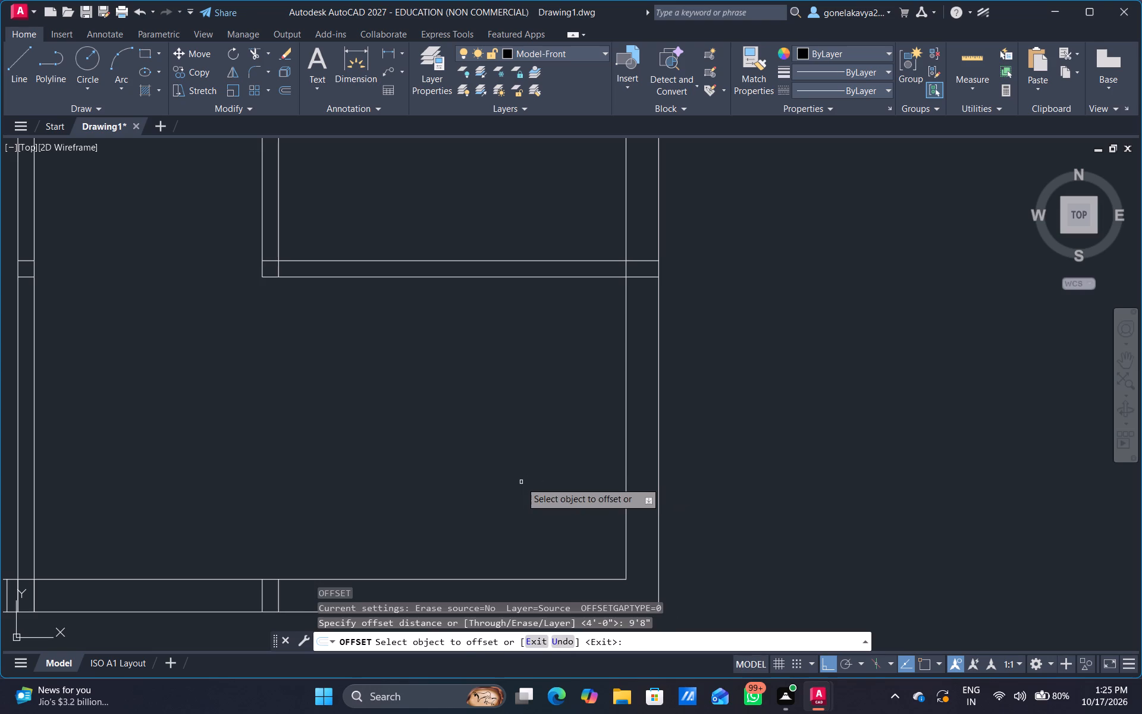
left_click(625, 491)
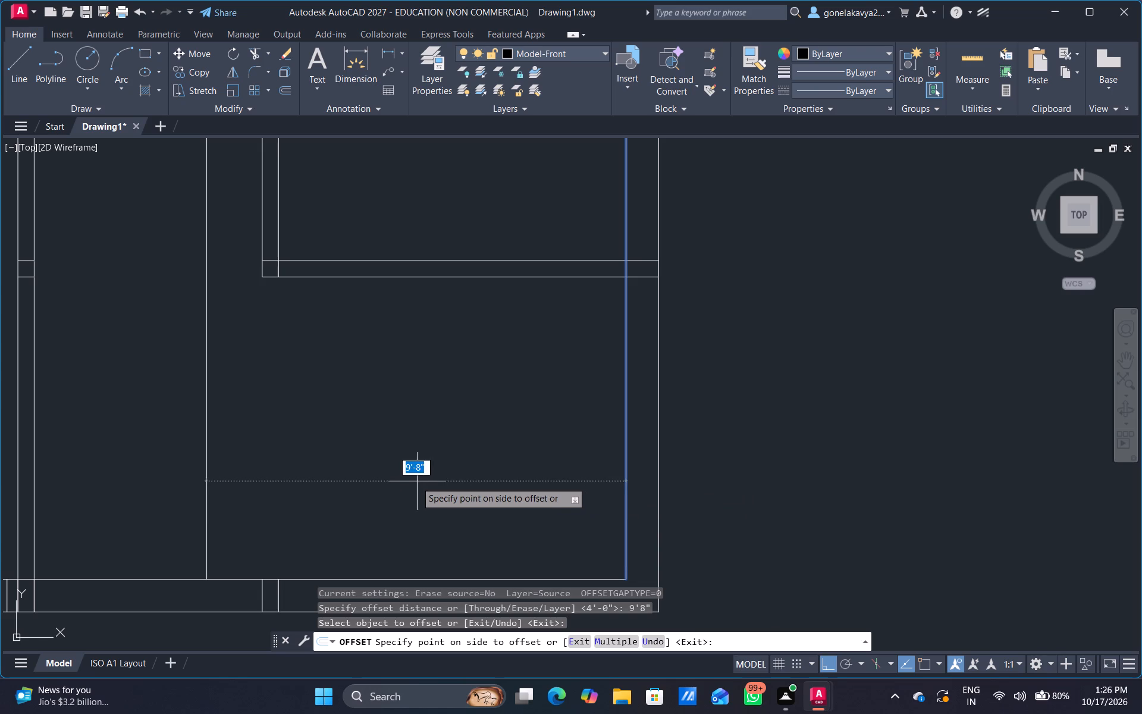
left_click(404, 474)
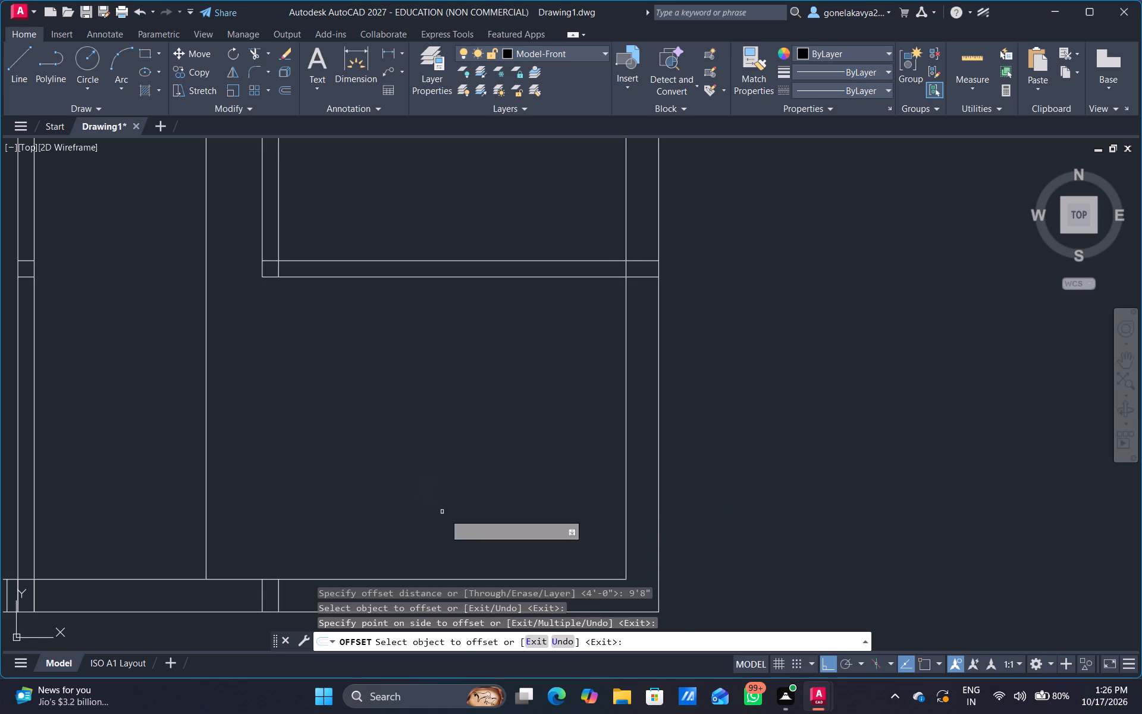
middle_click_drag(460, 453, 450, 468)
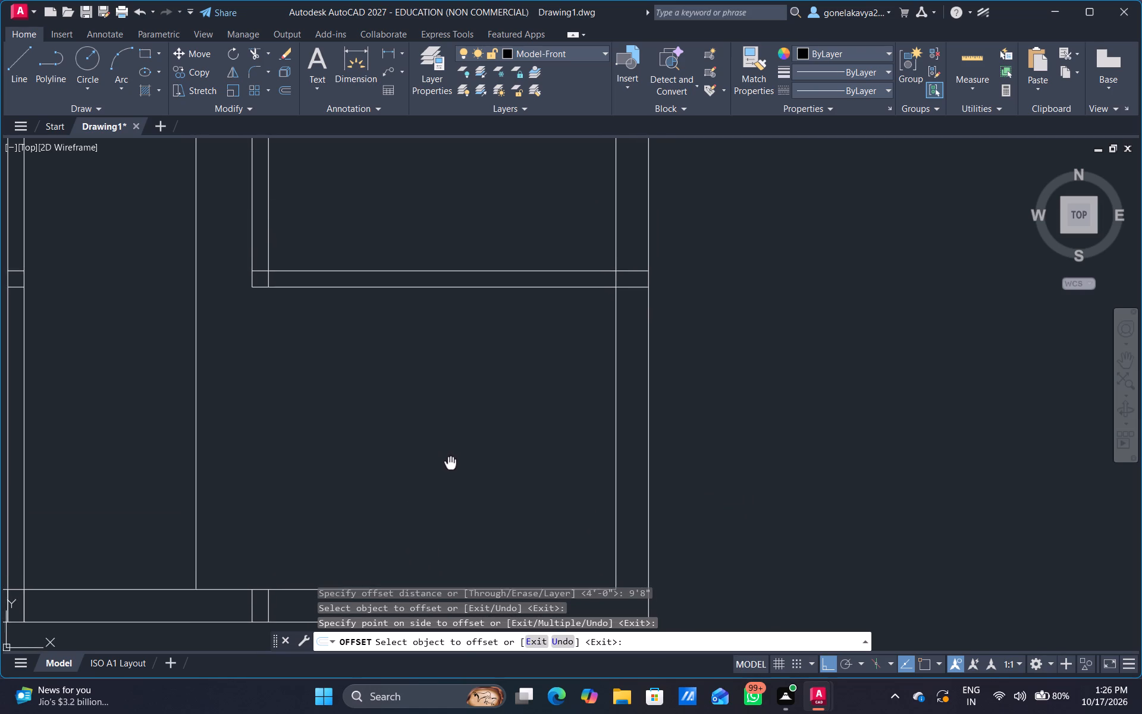
middle_click_drag(450, 468, 450, 476)
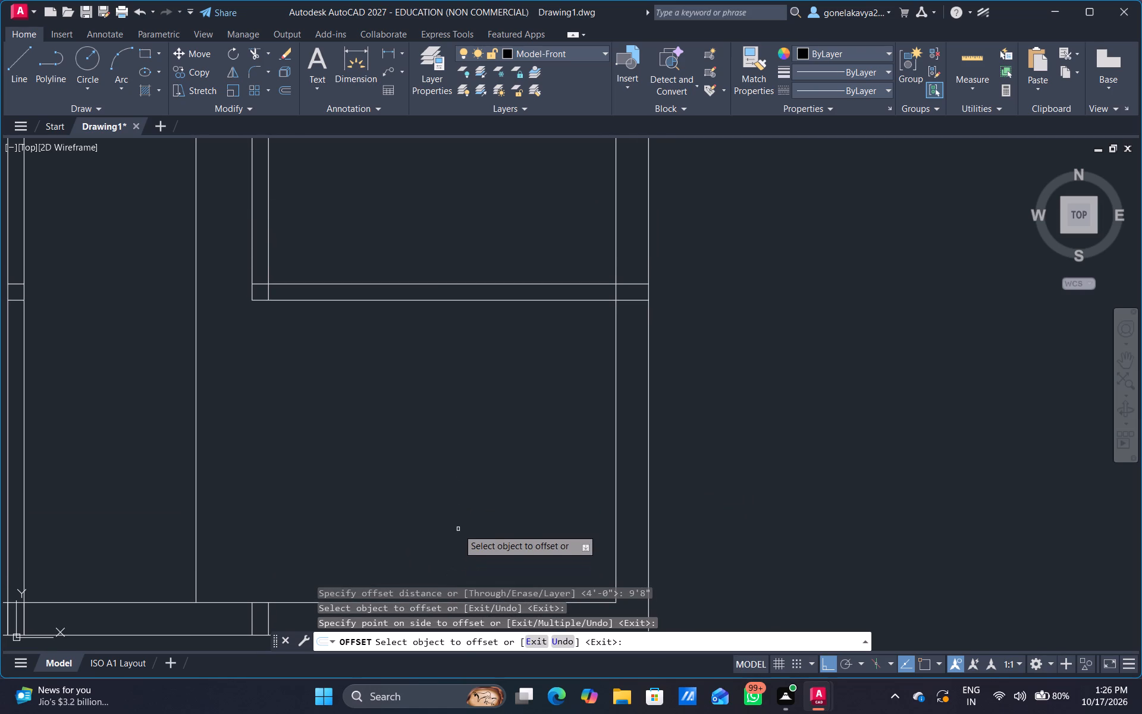
scroll(458, 529, "down", 1)
middle_click_drag(461, 519, 440, 480)
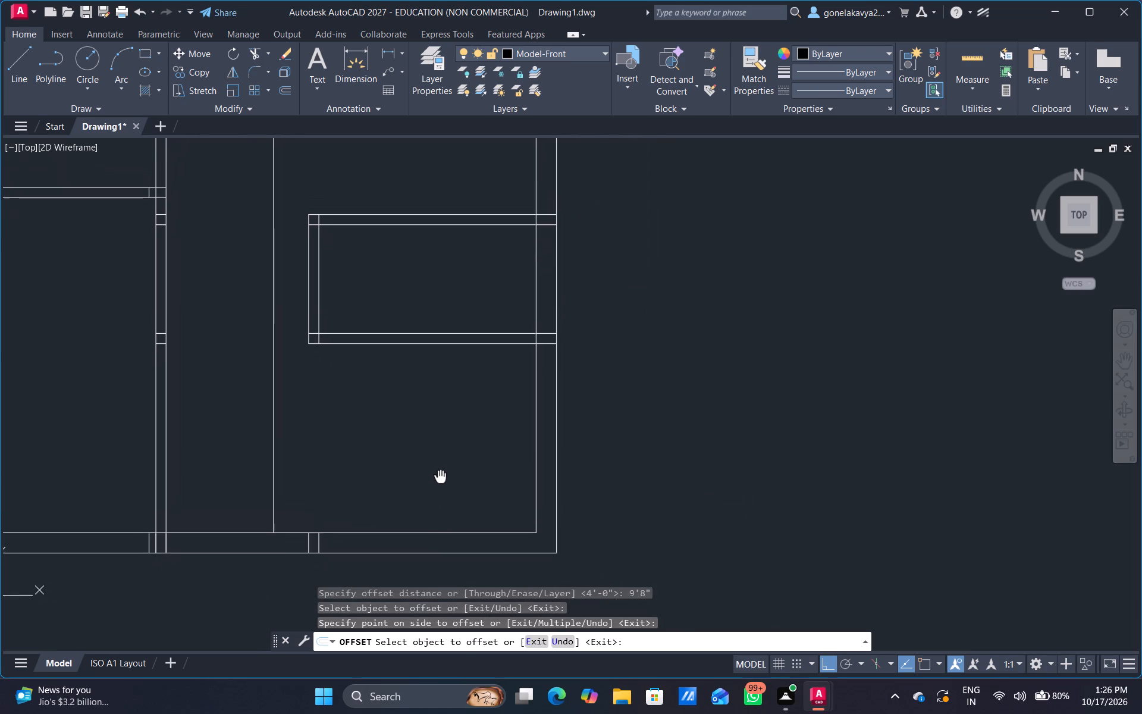
middle_click_drag(440, 480, 438, 511)
key("Escape")
Extend both lines of the 8' by 4' room's lower partition left to the new vertical line.
key("e")
key("x")
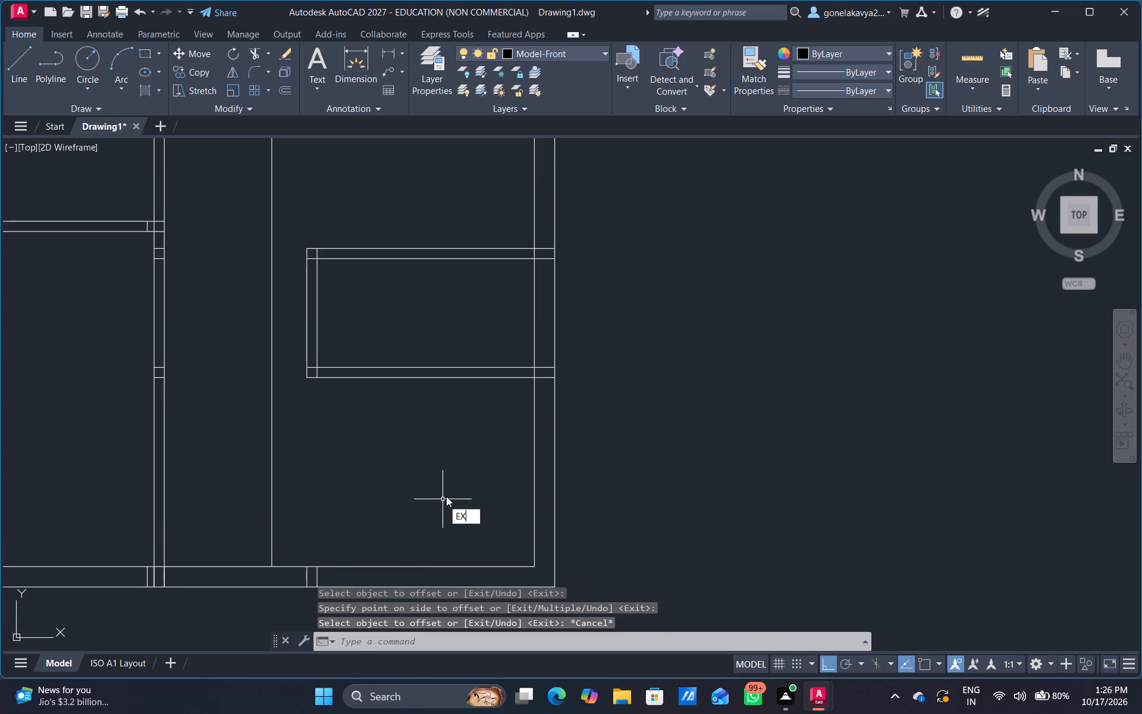
key("space")
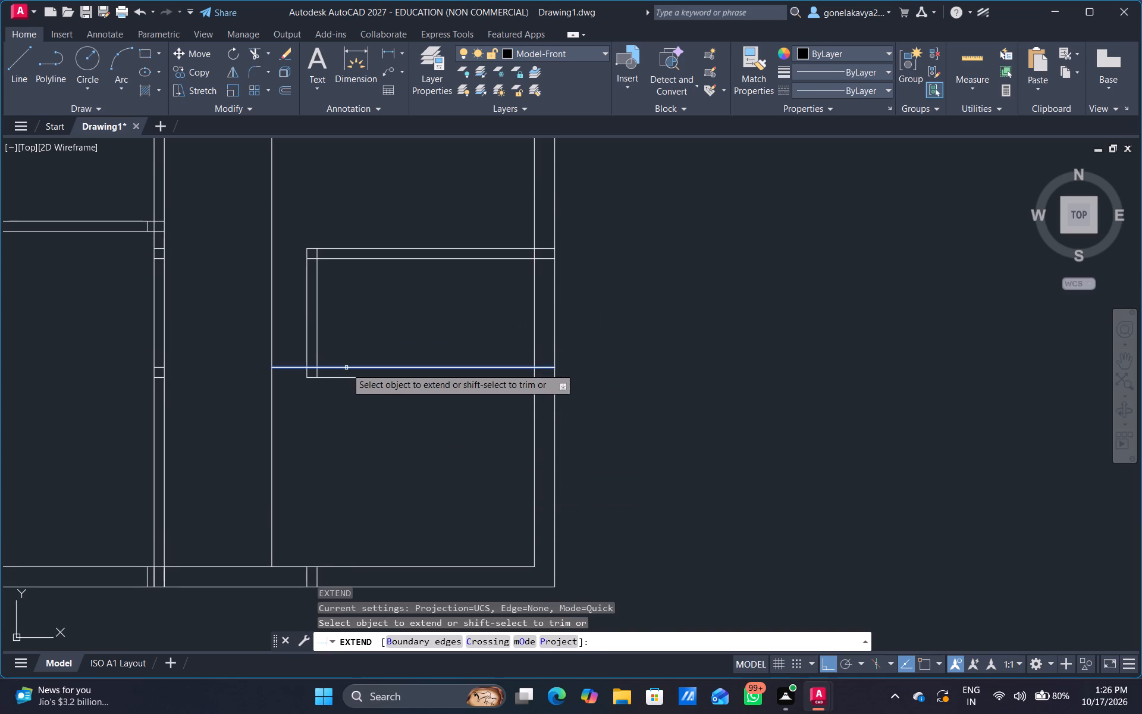
left_click(346, 368)
left_click(352, 378)
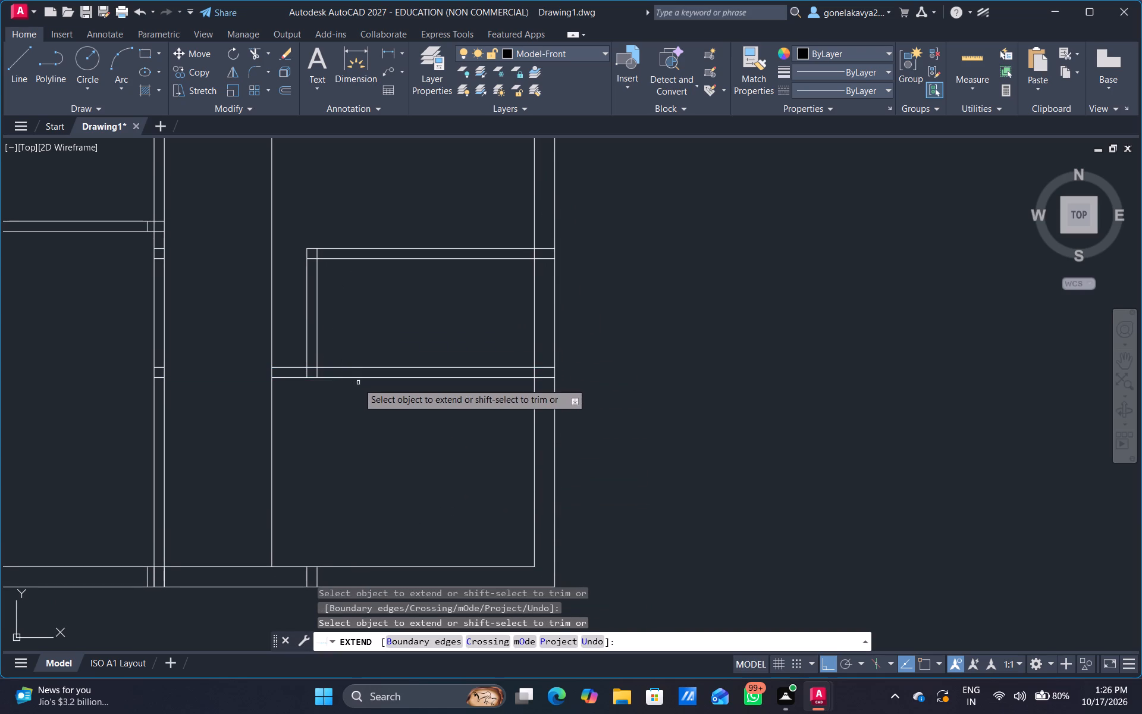
key("Escape")
Trim the new vertical line above the extended lower partition of the 8' by 4' room.
key("t")
key("r")
key("space")
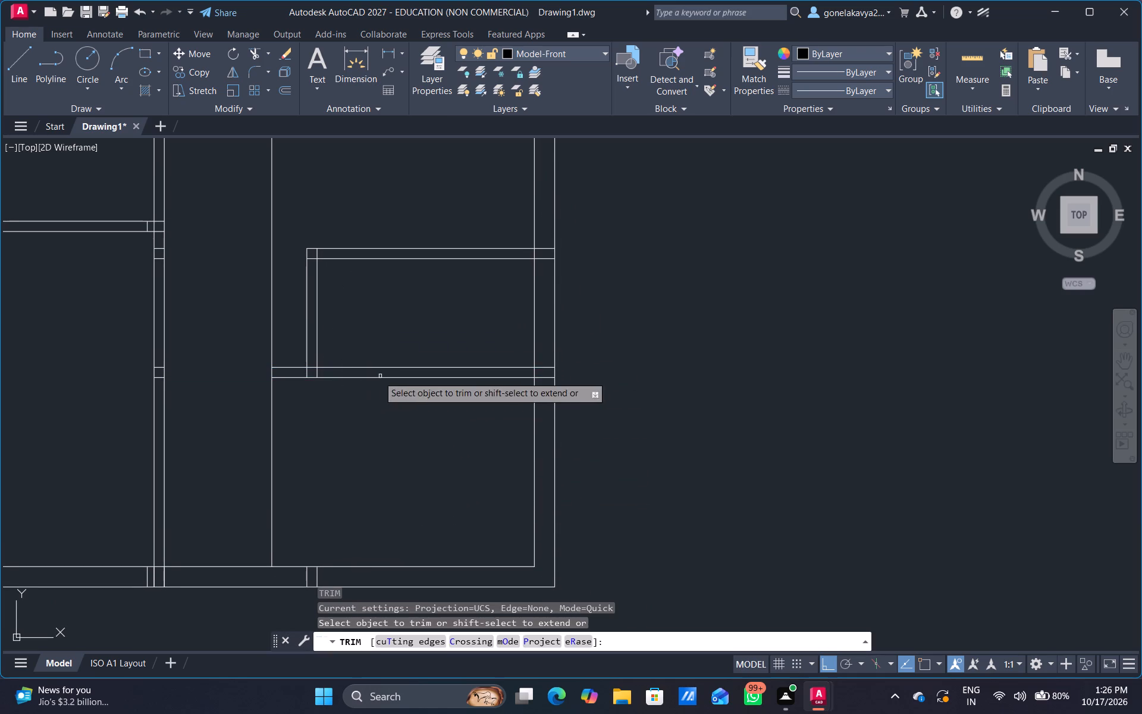
scroll(286, 336, "up", 1)
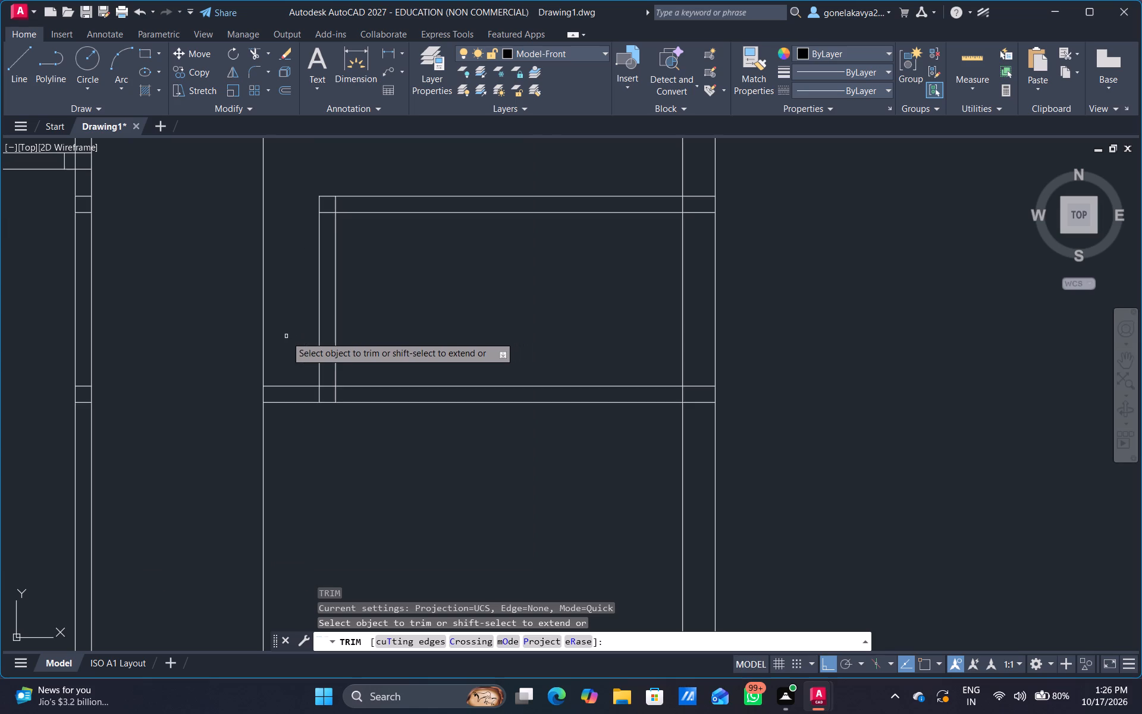
left_click_drag(293, 320, 207, 365)
scroll(391, 480, "down", 1)
middle_click_drag(425, 486, 413, 365)
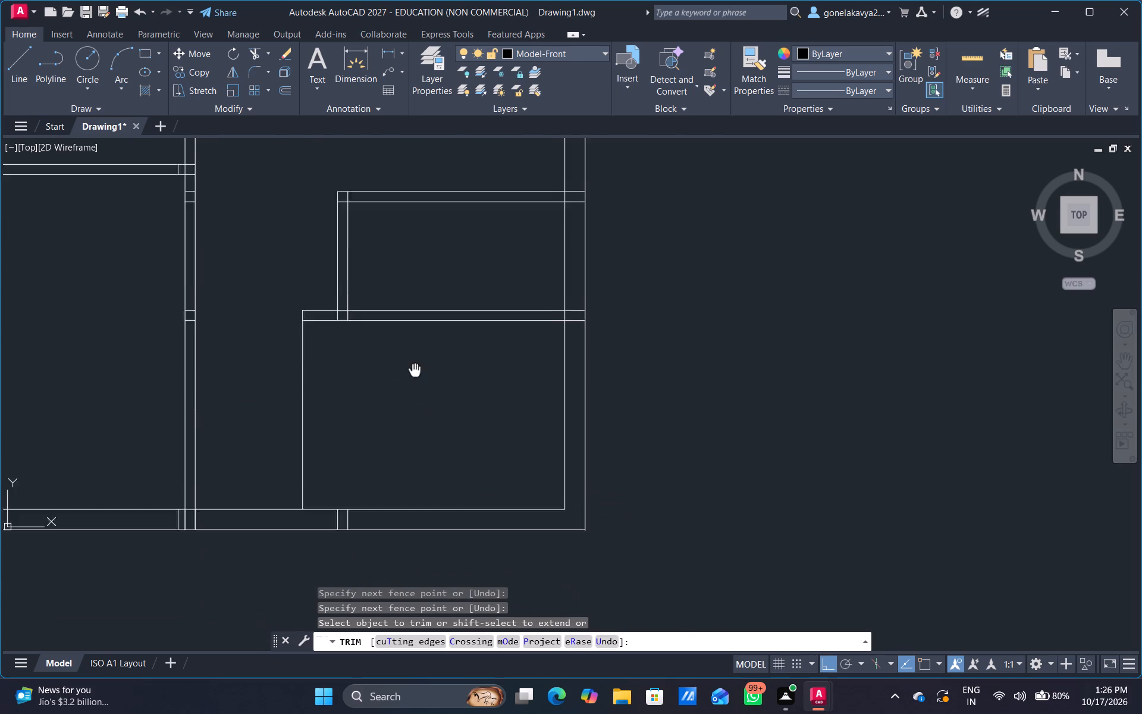
Offset the inner line of the right outer wall 3' to the left across the bottom-right room.
middle_click_drag(413, 365, 398, 347)
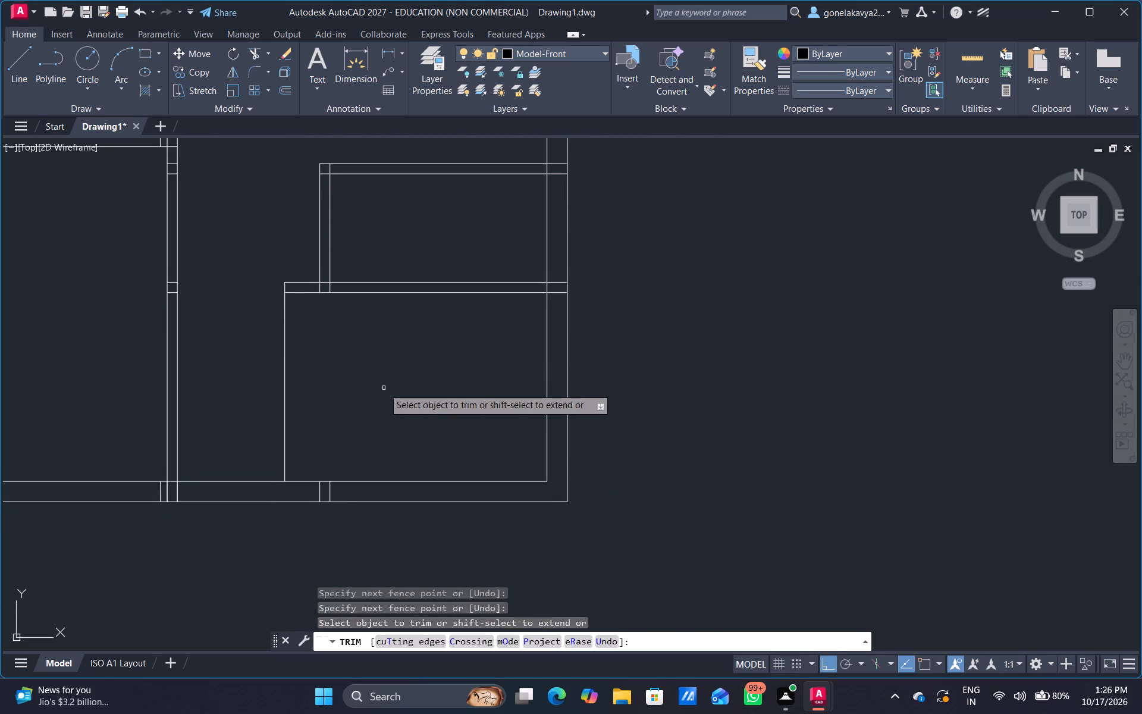
middle_click_drag(415, 380, 374, 412)
key("Escape")
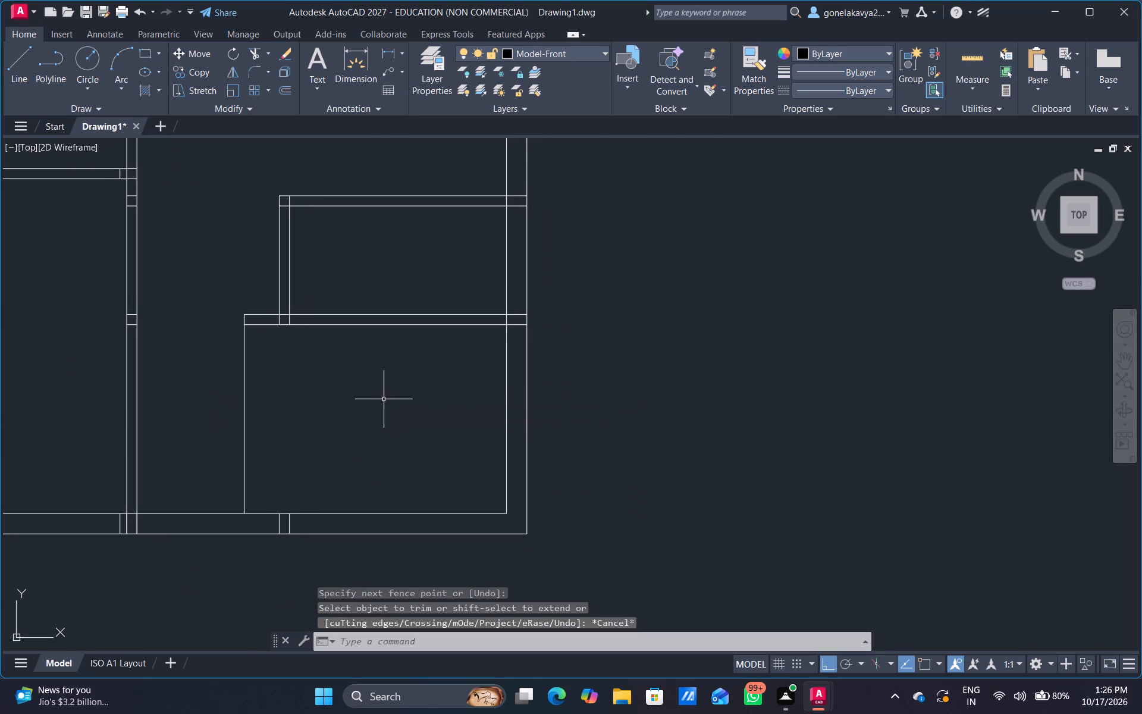
key("o")
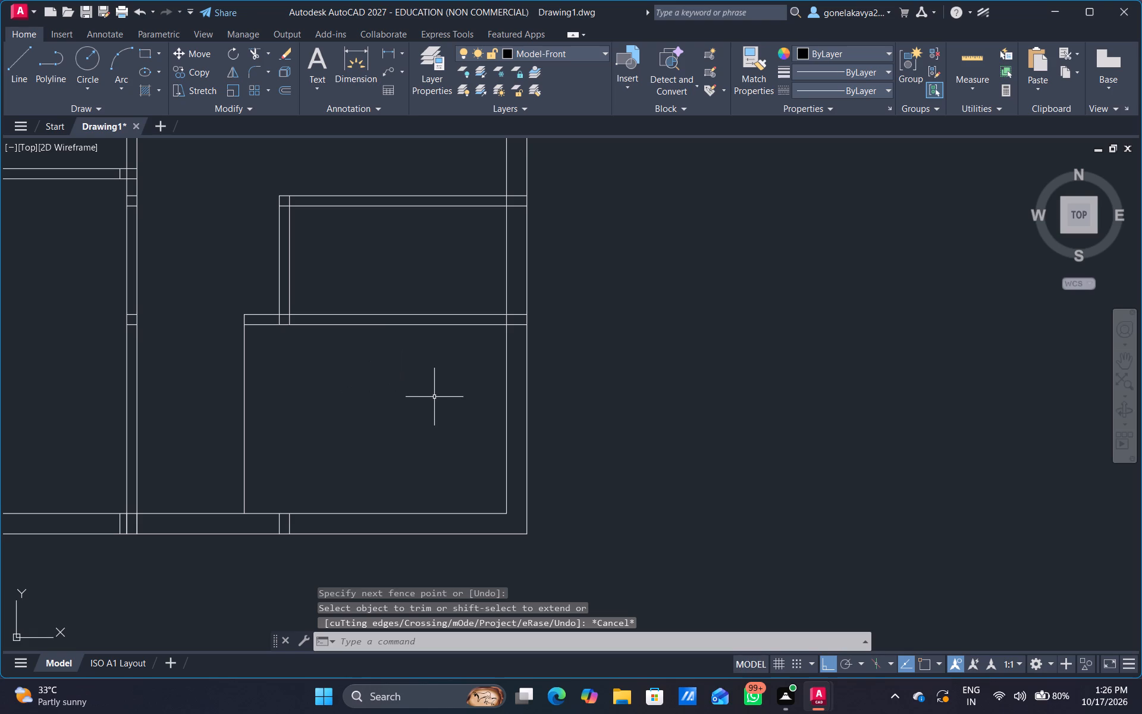
key("Return")
type("3'")
key("Return")
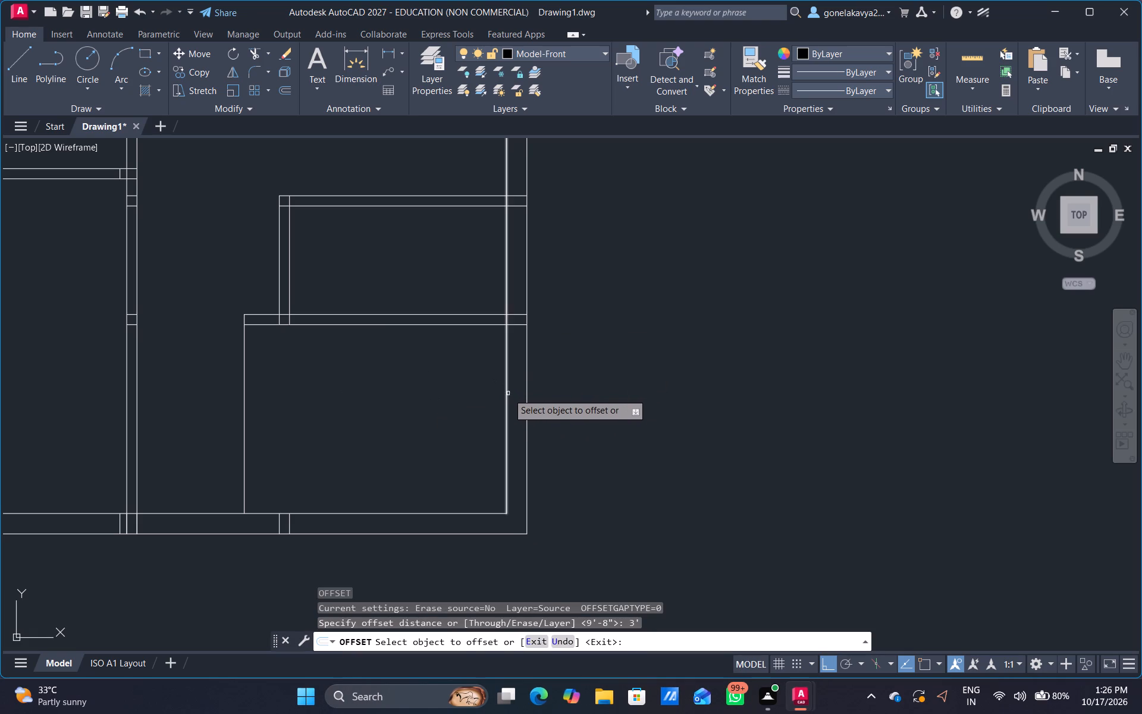
left_click(508, 393)
left_click(434, 394)
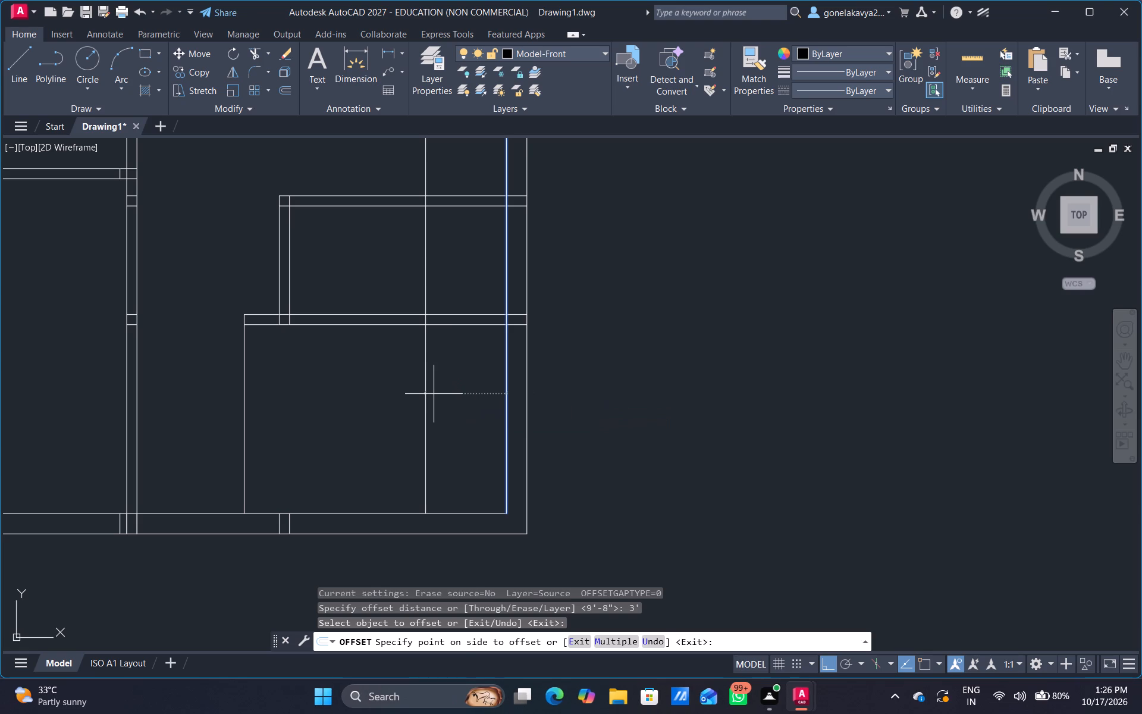
Offset the inner line of the bottom outer wall 2' upward.
left_click_drag(370, 514, 371, 506)
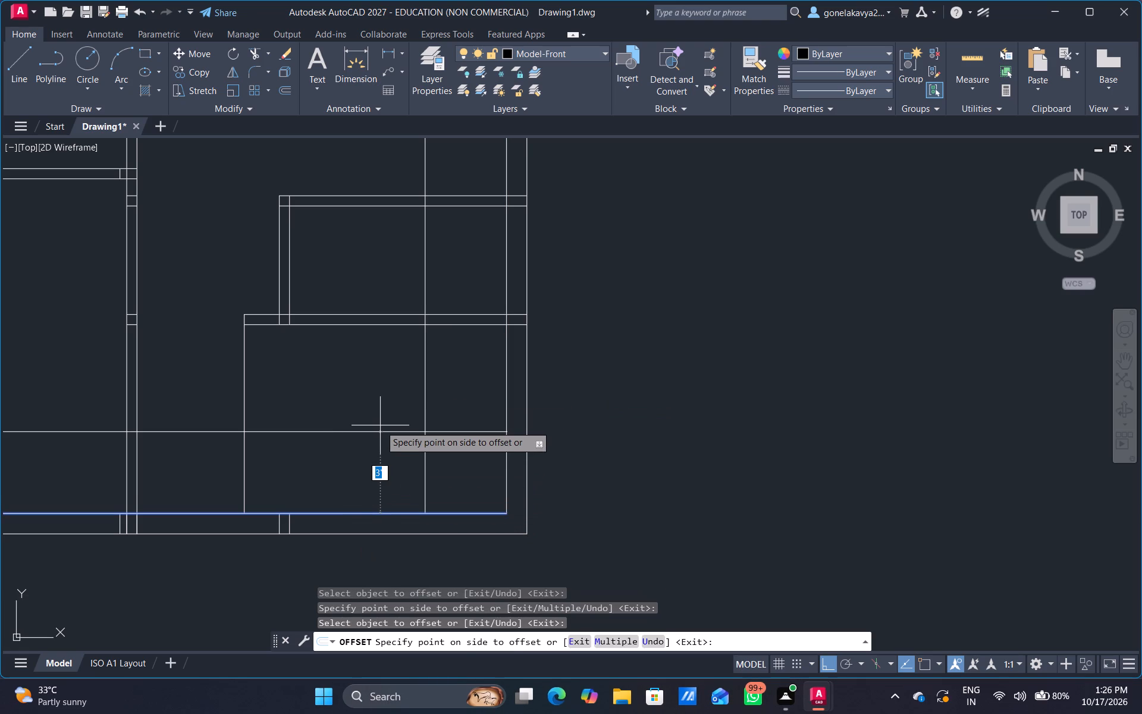
key("2")
key("apostrophe")
key("Return")
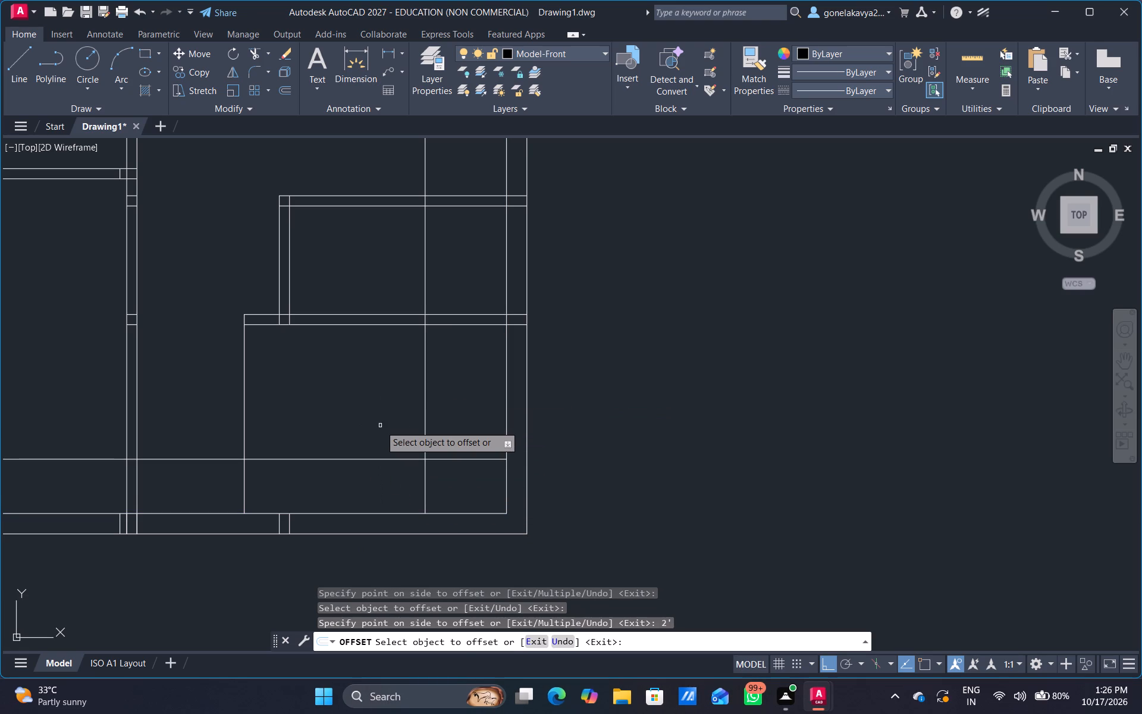
Offset the lower line of the bottom-right room's top partition 2' downward into the room.
scroll(281, 371, "up", 1)
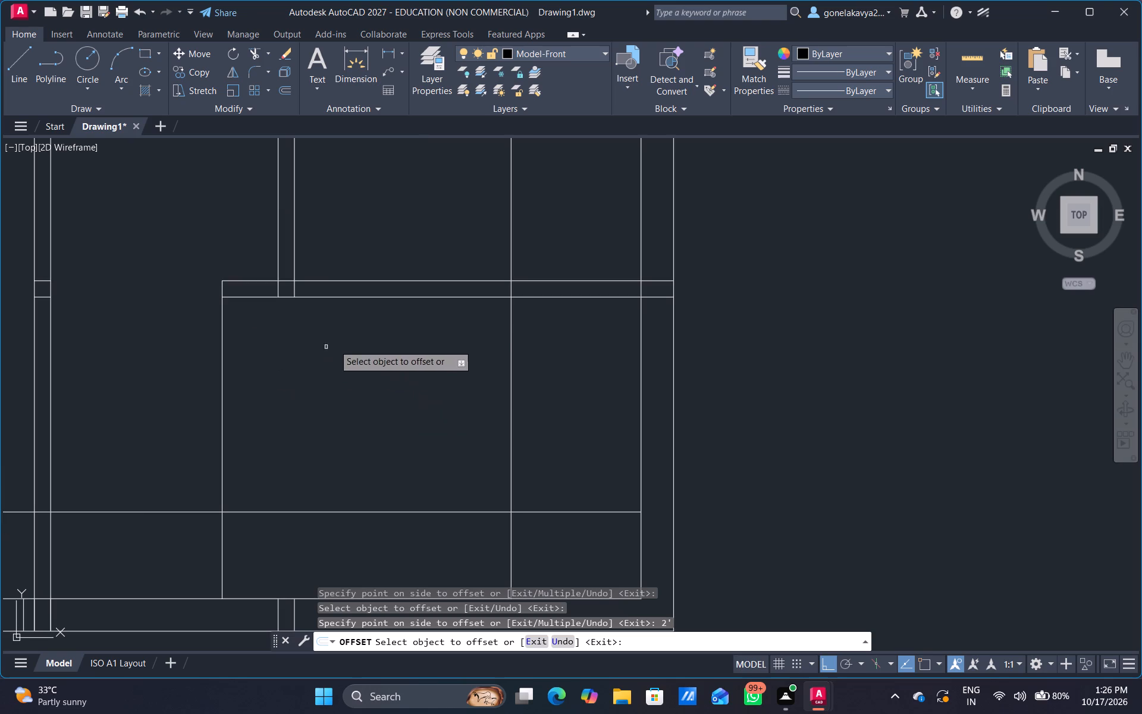
left_click(419, 296)
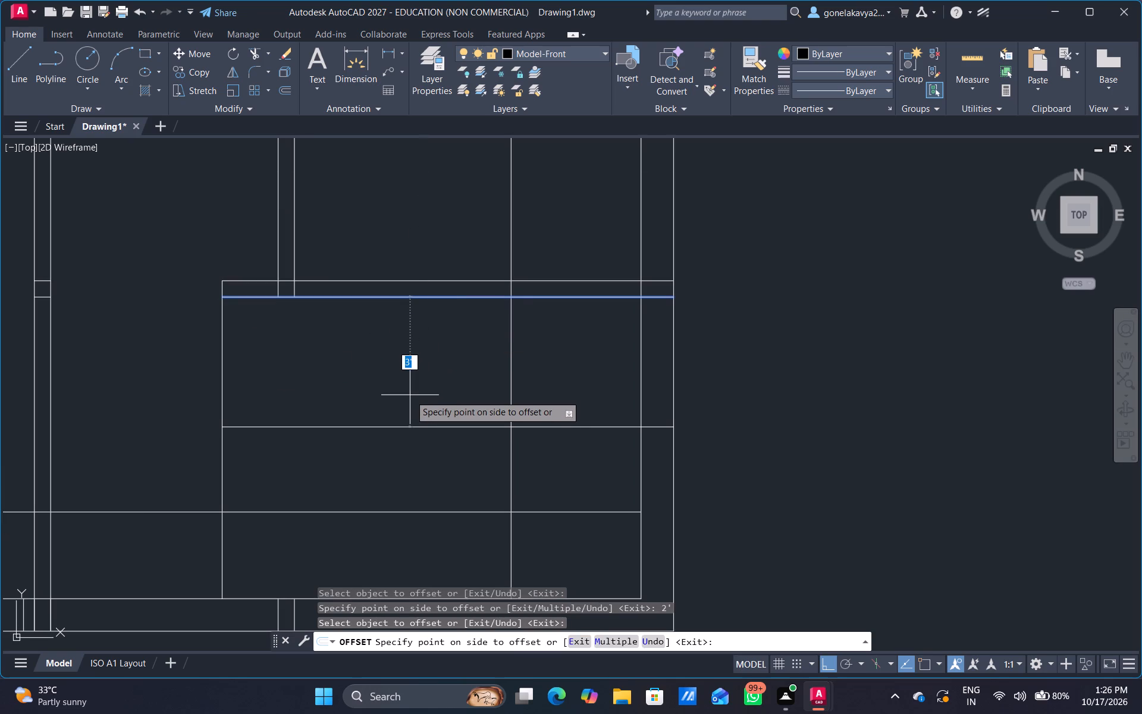
type("2'")
key("Return")
scroll(404, 425, "down", 1)
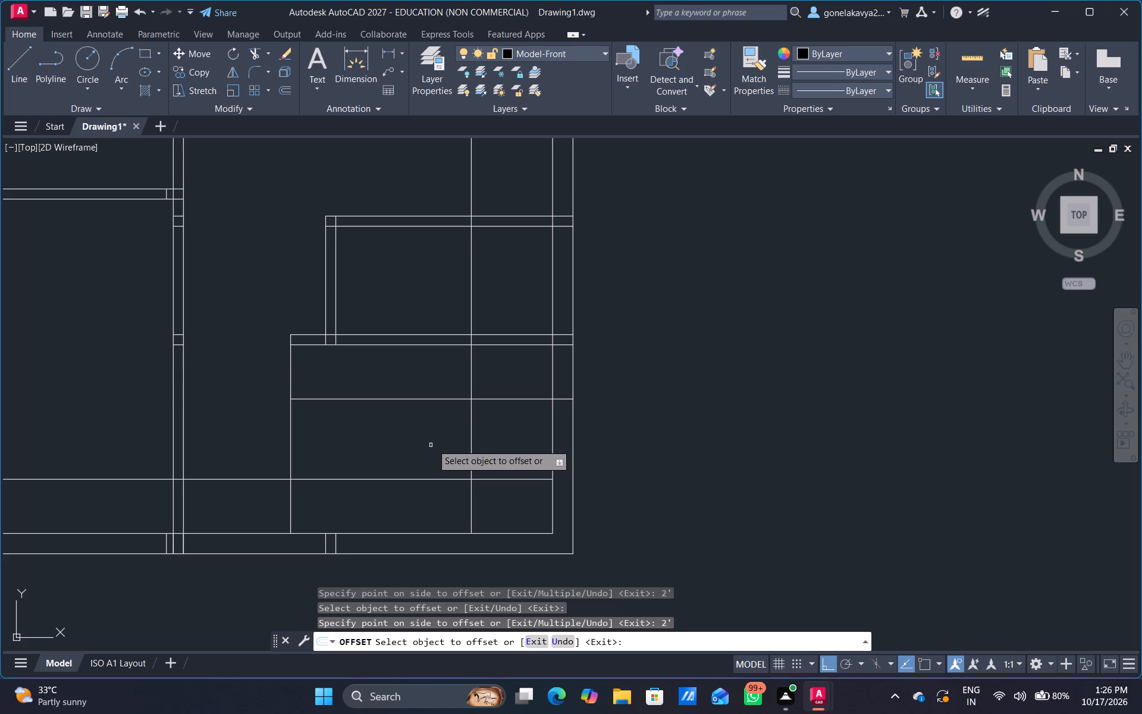
scroll(428, 440, "up", 1)
key("Escape")
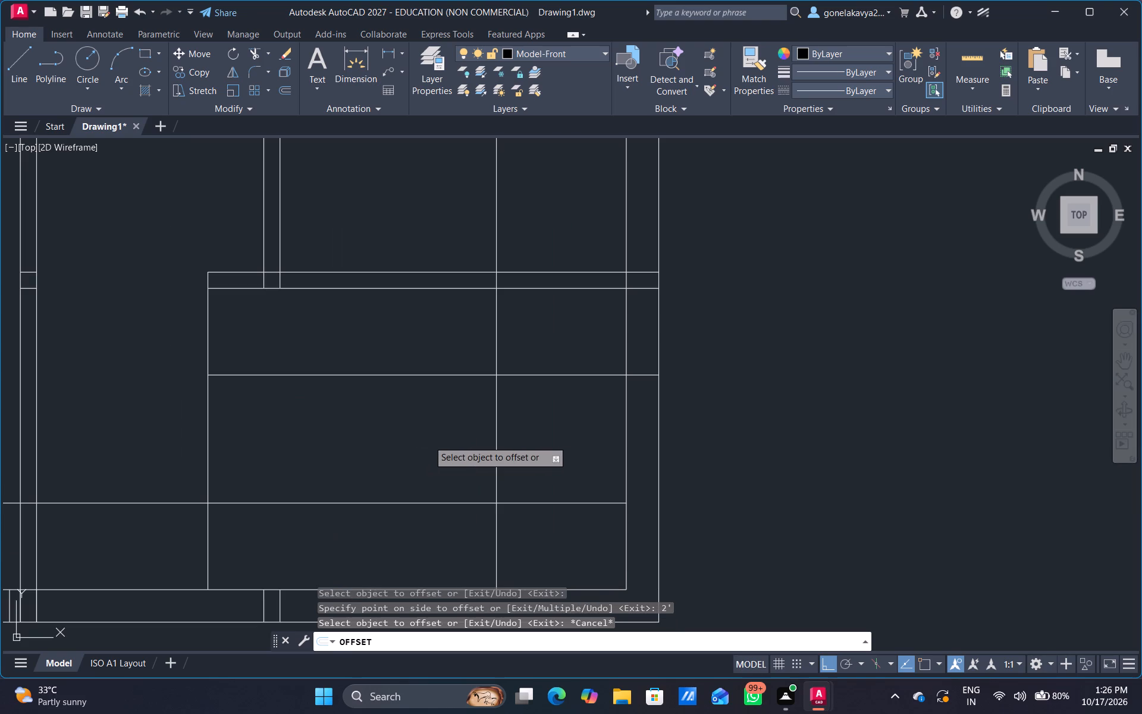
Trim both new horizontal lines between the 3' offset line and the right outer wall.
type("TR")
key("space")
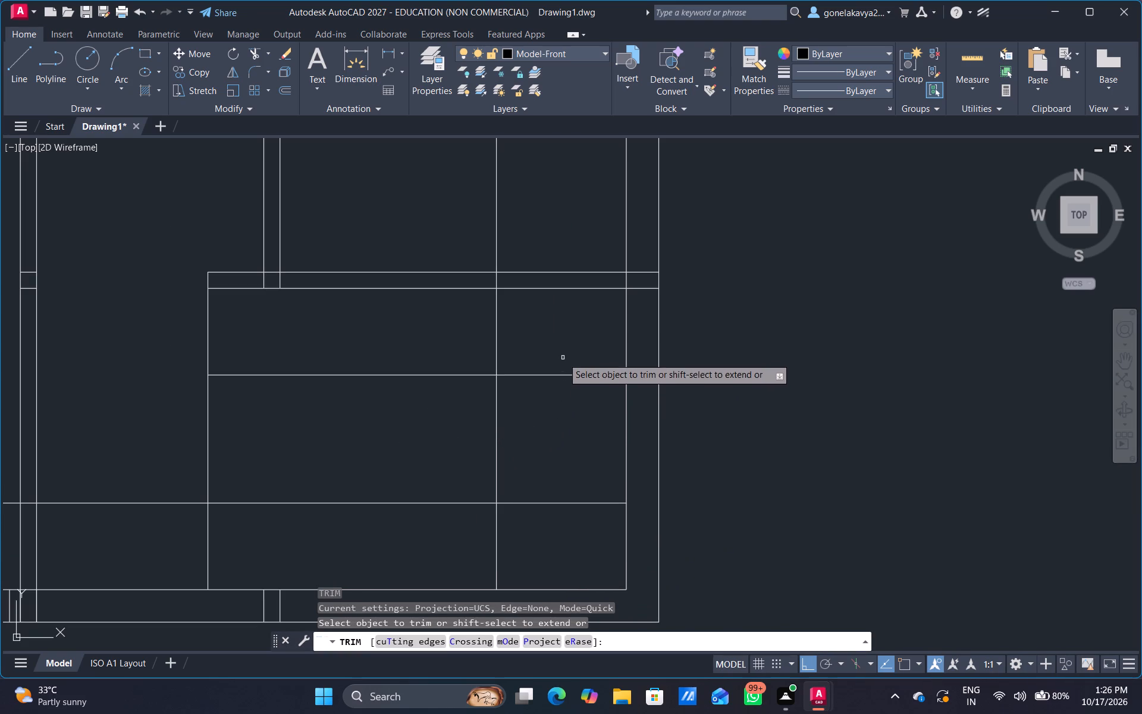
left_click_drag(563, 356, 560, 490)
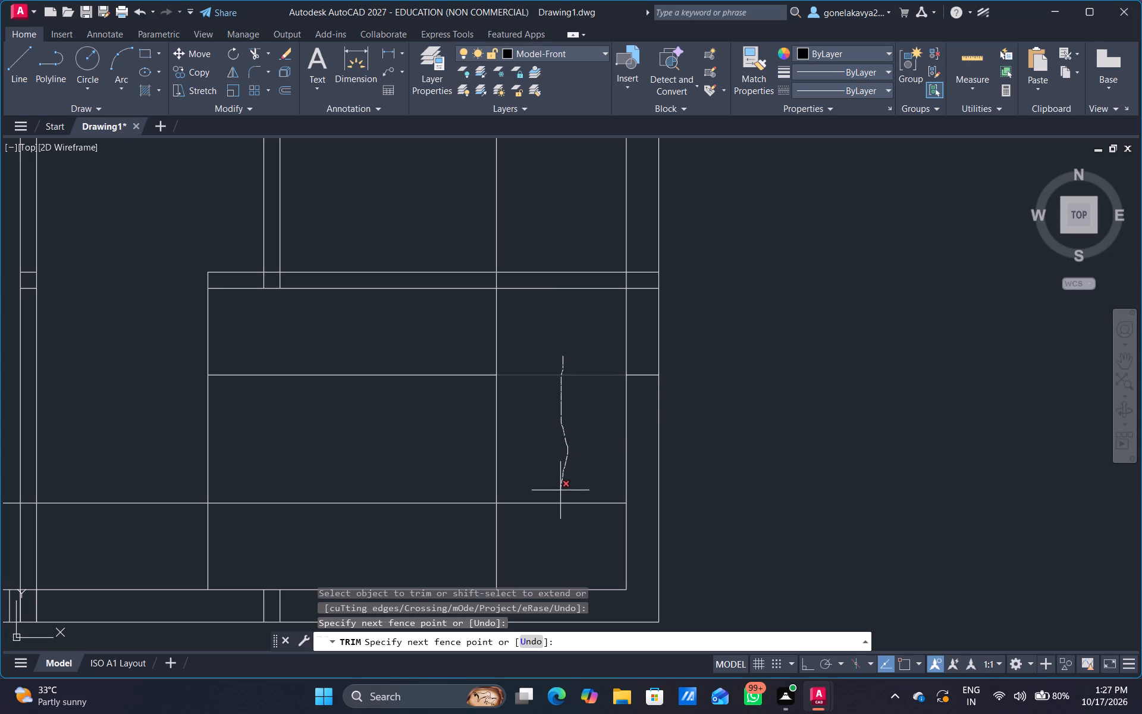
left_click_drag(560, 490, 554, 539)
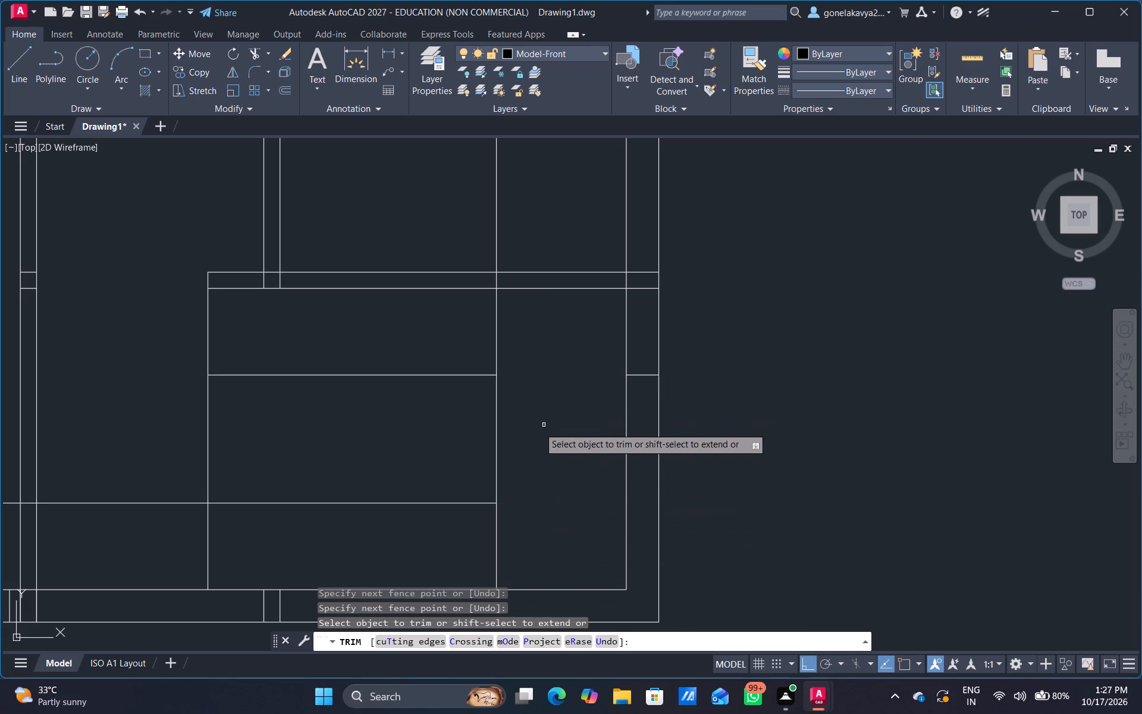
Trim the new lower horizontal line between the bottom-right room's left edge and the vertical partition to its left.
middle_click_drag(397, 433, 527, 350)
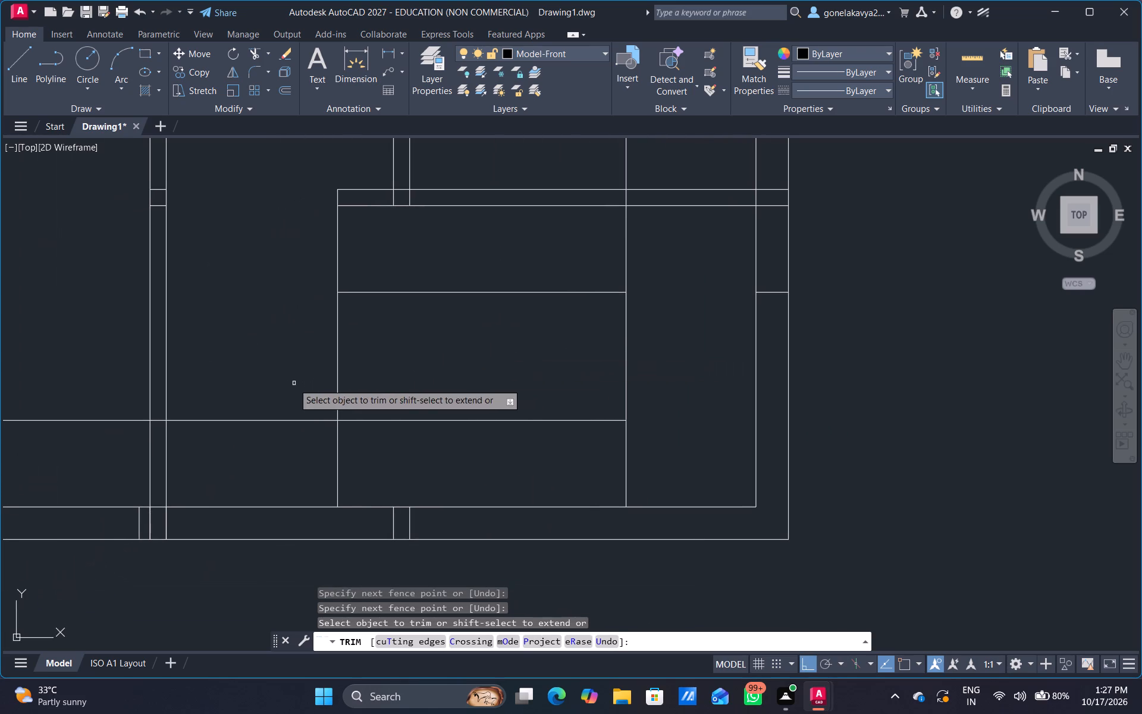
left_click_drag(279, 378, 260, 459)
middle_click_drag(481, 470, 412, 486)
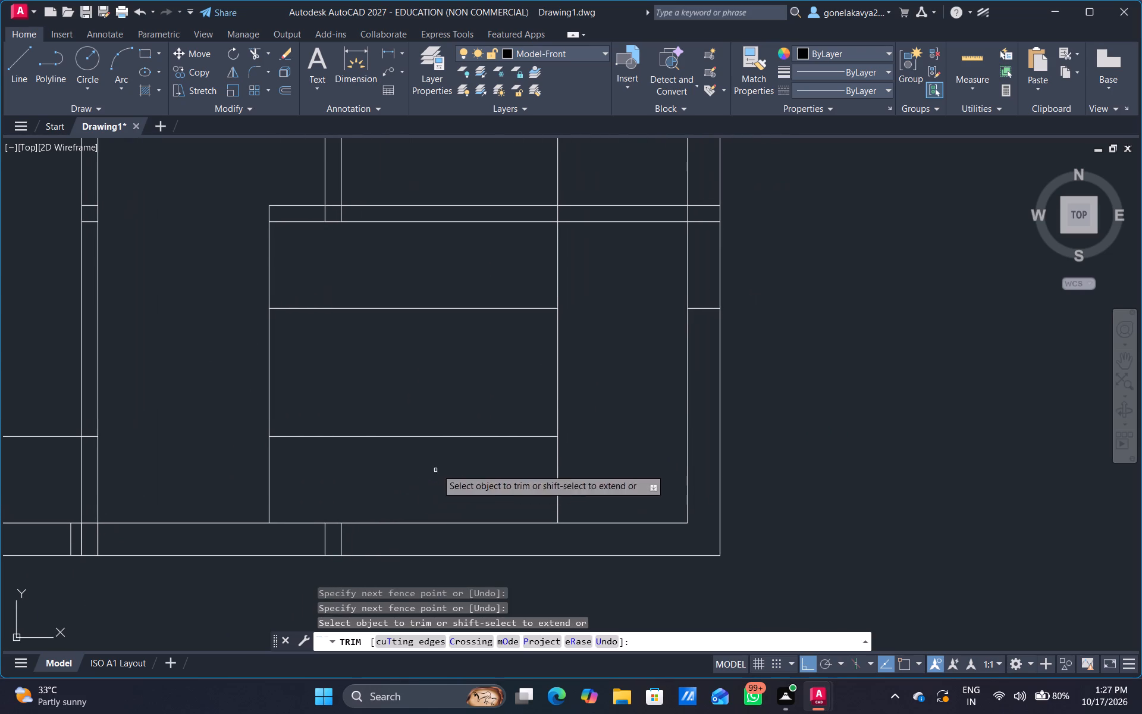
Trim the 3' offset line above the bottom-right room's top partition and between that partition's two lines.
left_click_drag(445, 173, 574, 199)
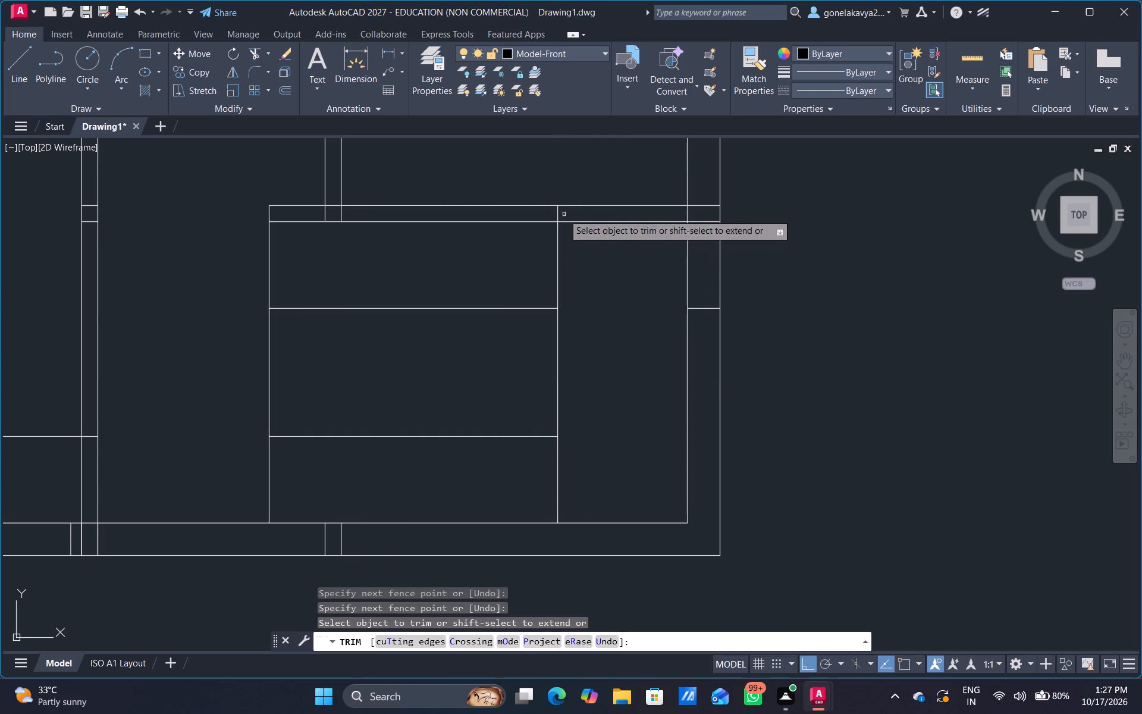
scroll(559, 211, "up", 1)
left_click_drag(553, 211, 569, 212)
middle_click_drag(608, 306, 601, 290)
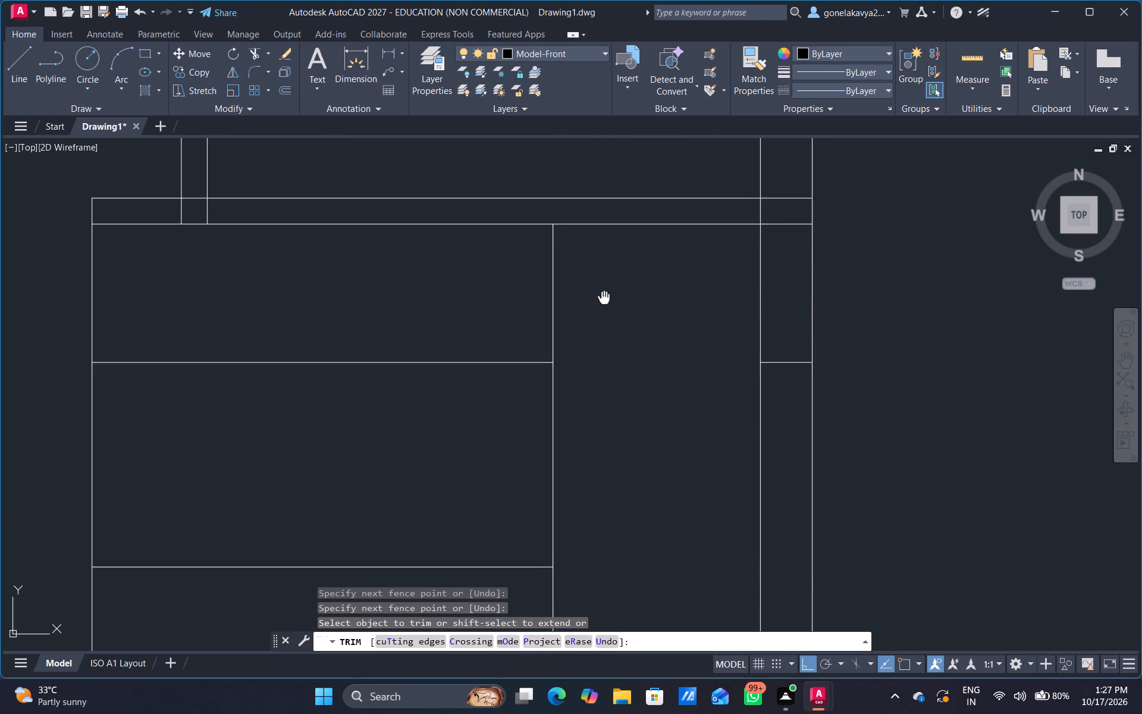
middle_click_drag(601, 290, 532, 260)
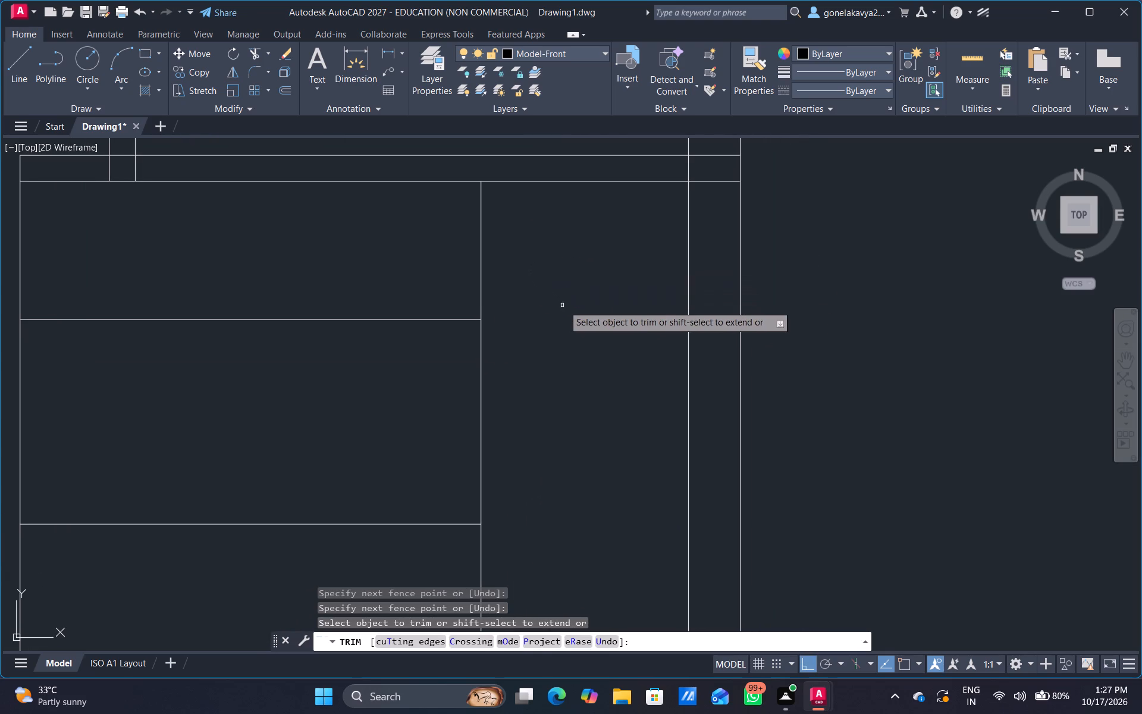
key("Escape")
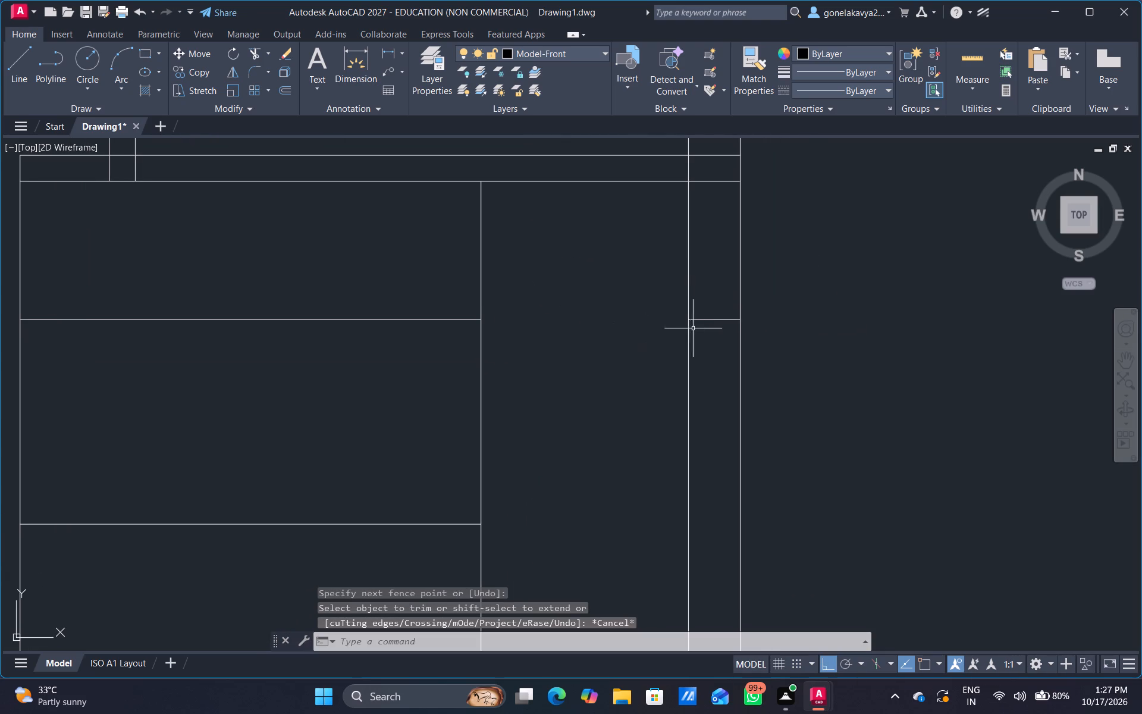
Extend the bottom-right room's two inner horizontal lines right to the inner line of the right outer wall.
type("EX")
key("space")
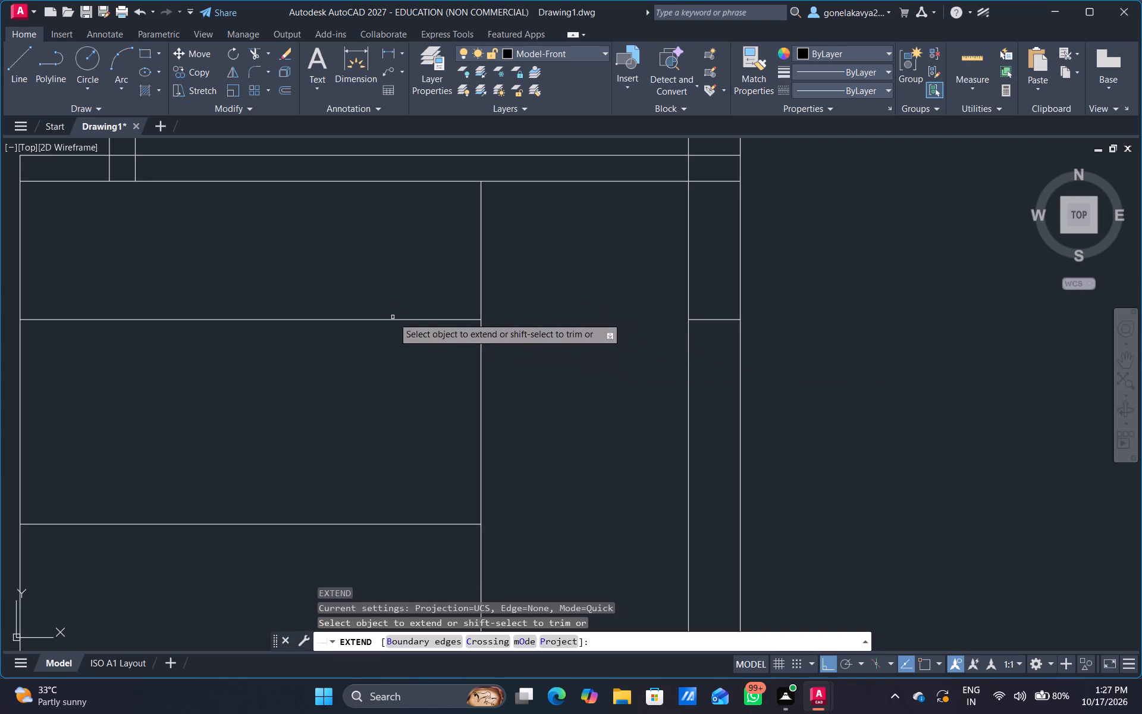
left_click(415, 320)
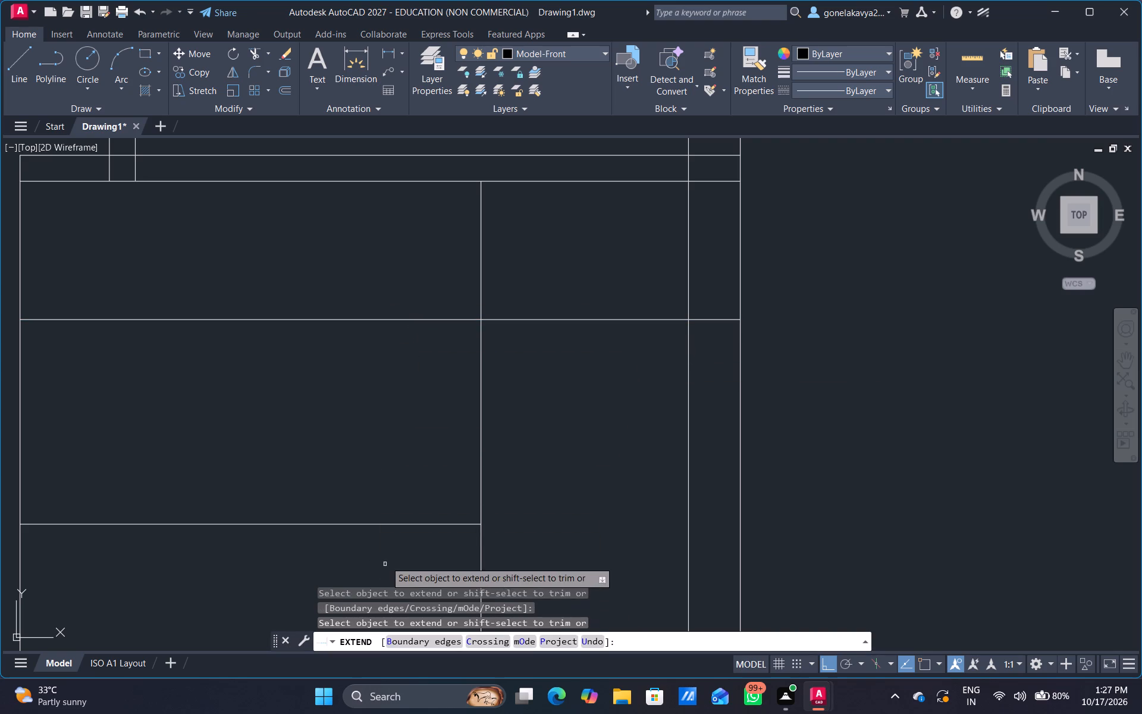
left_click(400, 527)
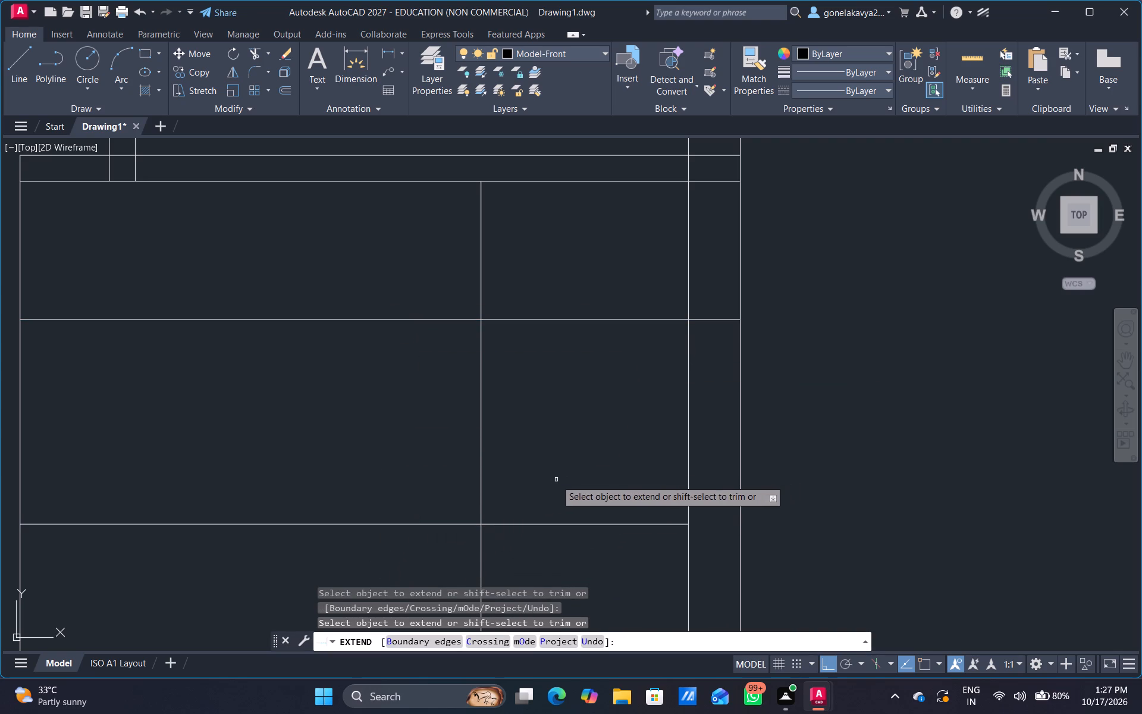
key("Escape")
Trim the piece of the upper horizontal line lying within the right outer wall's thickness.
type("TR")
key("space")
left_click_drag(709, 371, 719, 332)
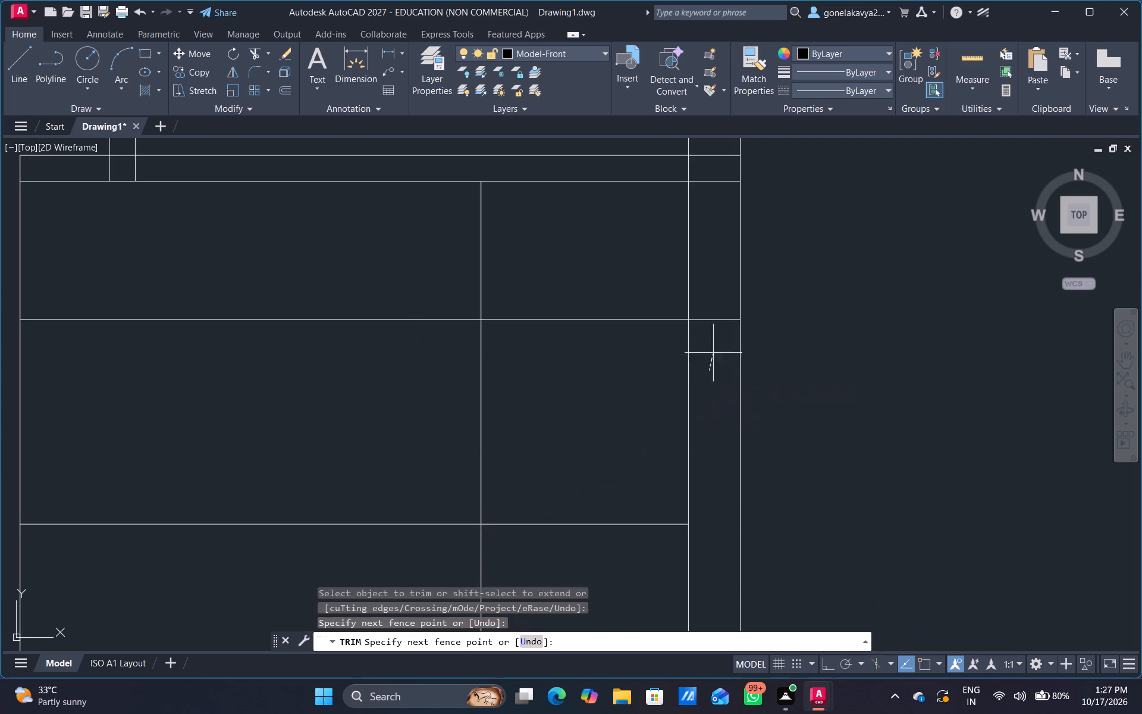
left_click_drag(719, 332, 729, 286)
scroll(616, 411, "down", 2)
middle_click_drag(588, 421, 590, 406)
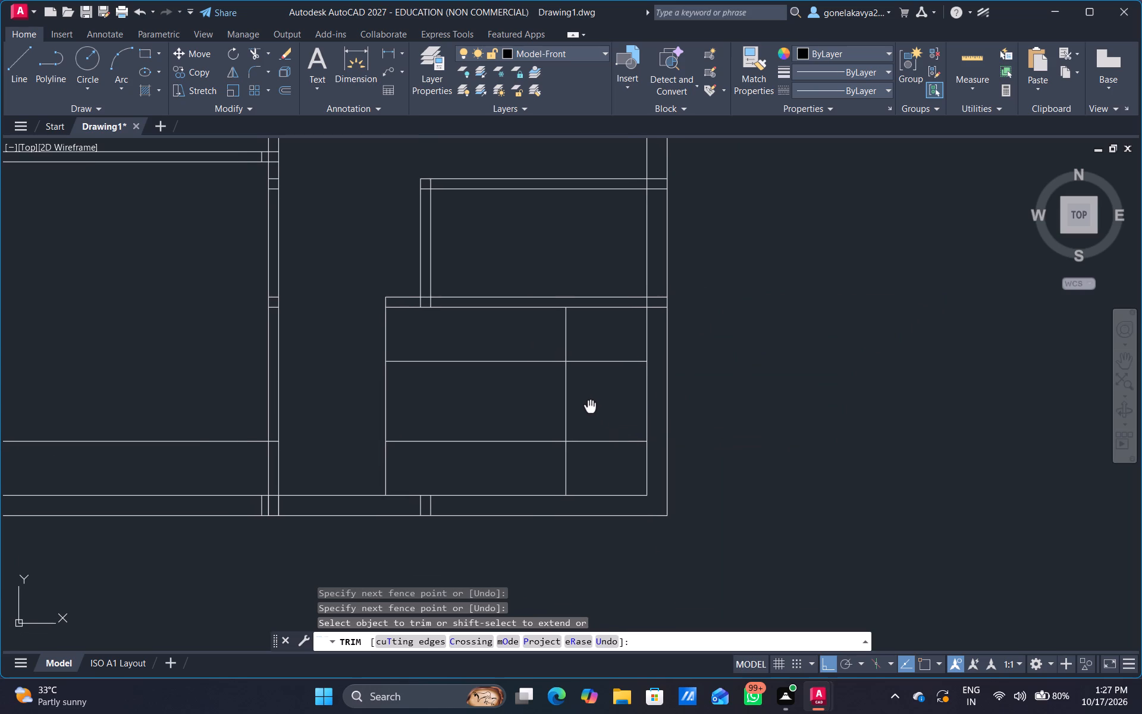
middle_click_drag(590, 406, 587, 430)
scroll(587, 424, "up", 1)
key("Escape")
Offset the 3' vertical line leftward at successive 10" spacings to make four parallel lines in the bottom-right room.
key("o")
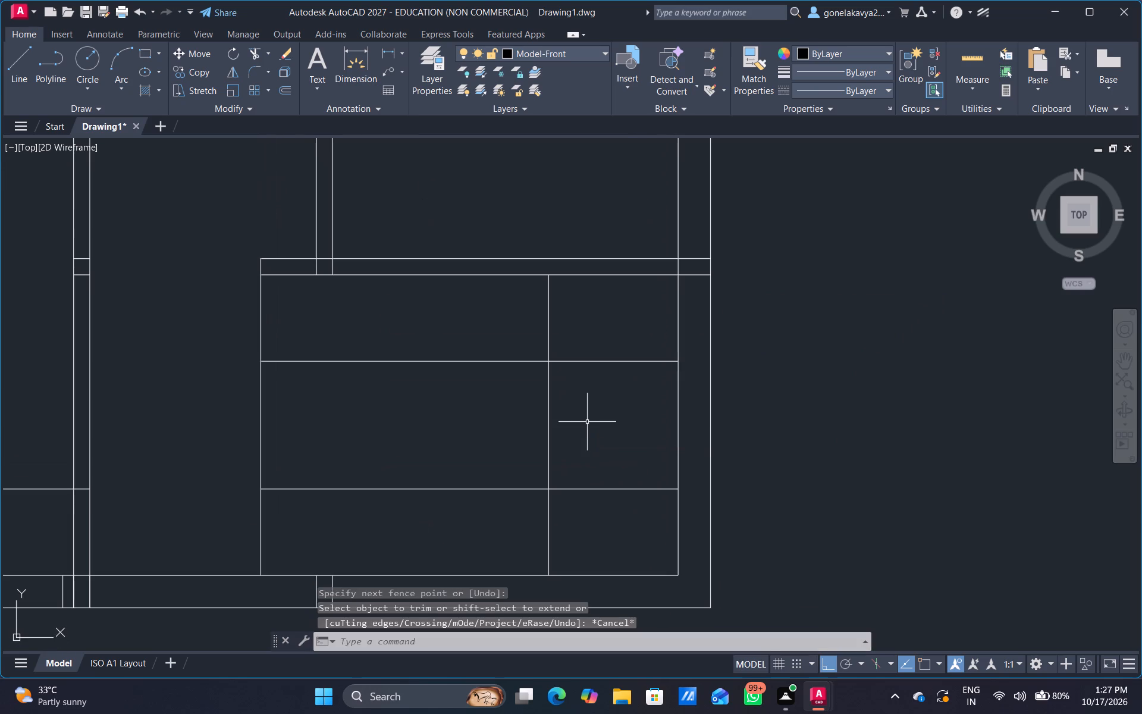
key("Return")
type("10\"")
key("Return")
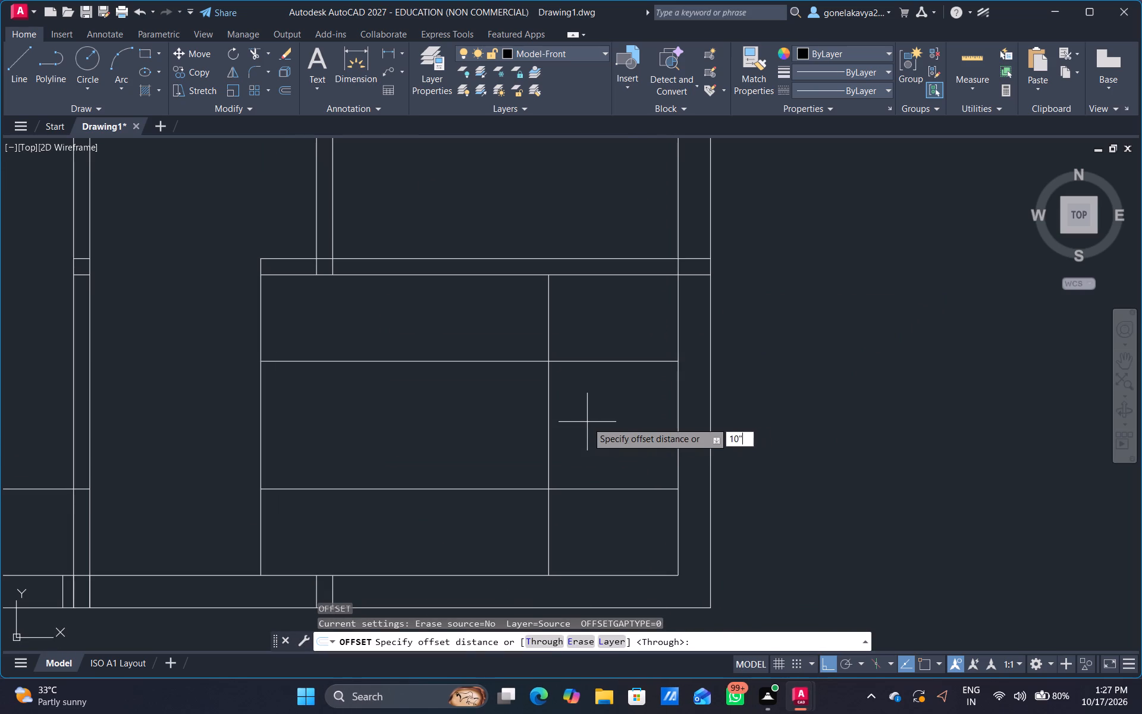
left_click(551, 462)
left_click(491, 472)
left_click(510, 475)
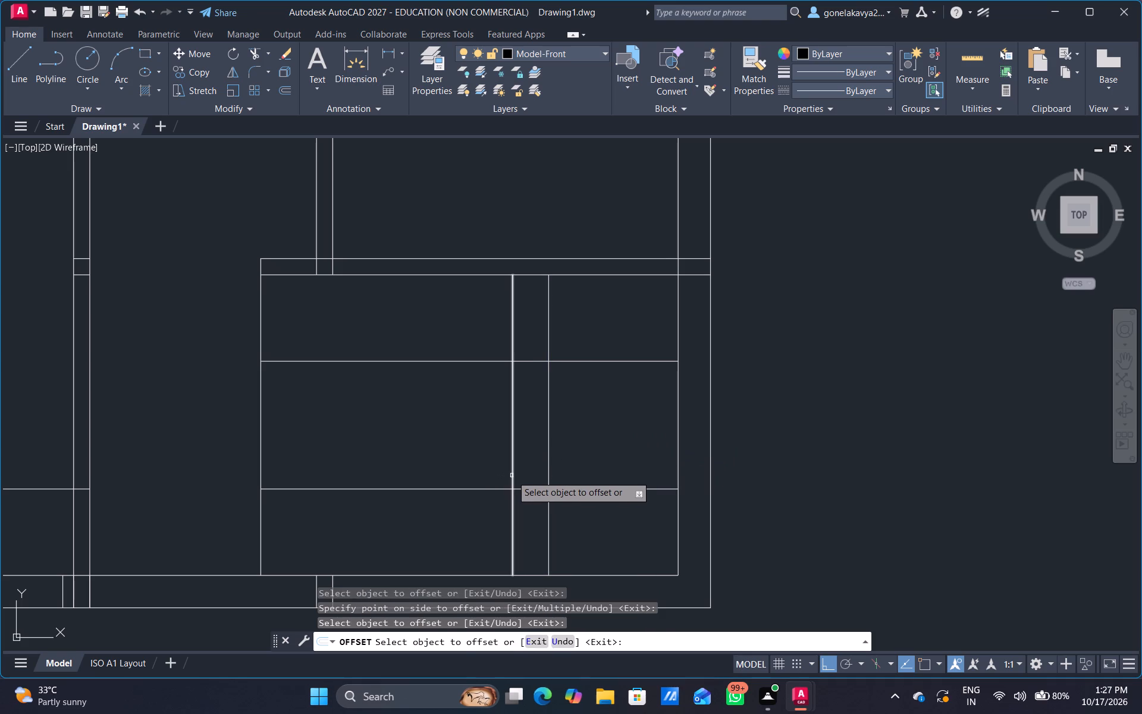
left_click_drag(512, 475, 498, 478)
left_click(478, 478)
left_click_drag(476, 480, 427, 480)
left_click(427, 480)
left_click(438, 480)
left_click(433, 478)
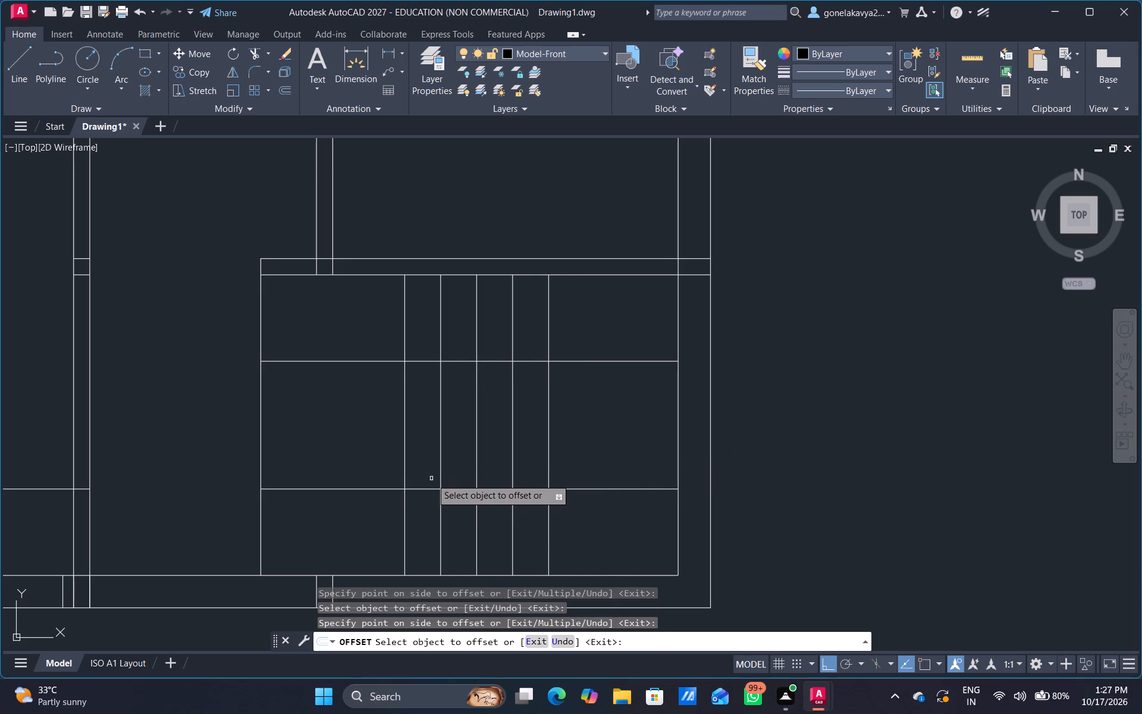
Offset three more vertical lines at 10" spacing leftward from the leftmost new line toward the room's left edge.
left_click(407, 481)
left_click_drag(407, 481, 394, 482)
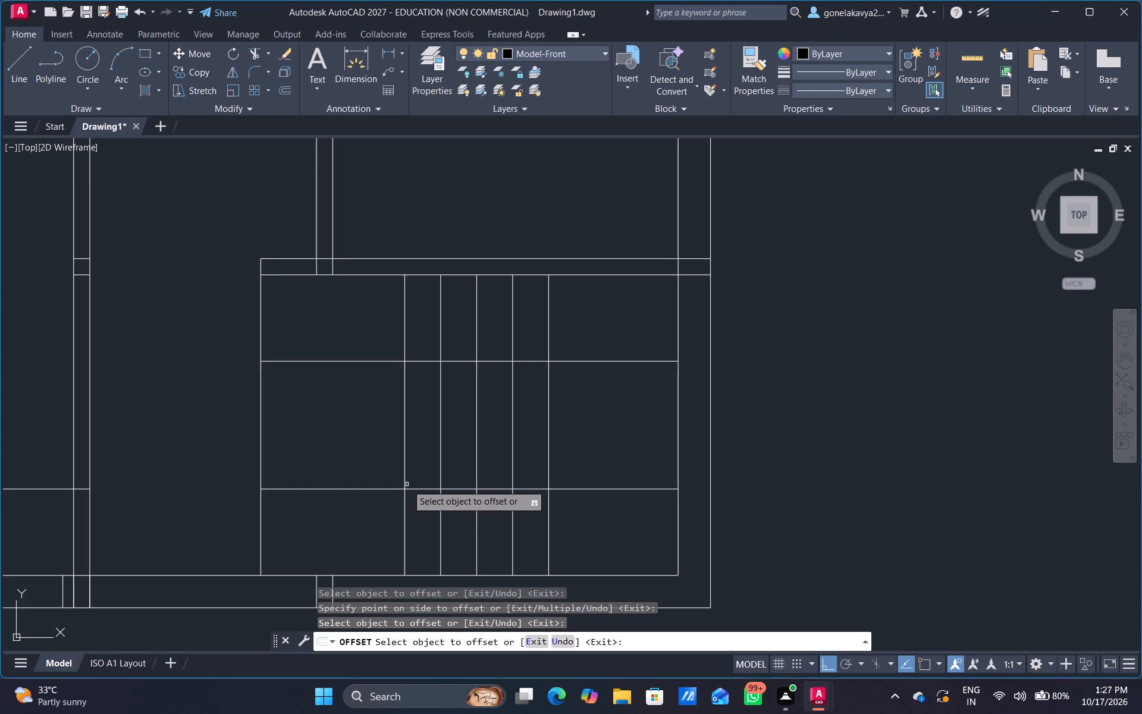
left_click(403, 484)
left_click(384, 484)
left_click_drag(369, 481, 352, 481)
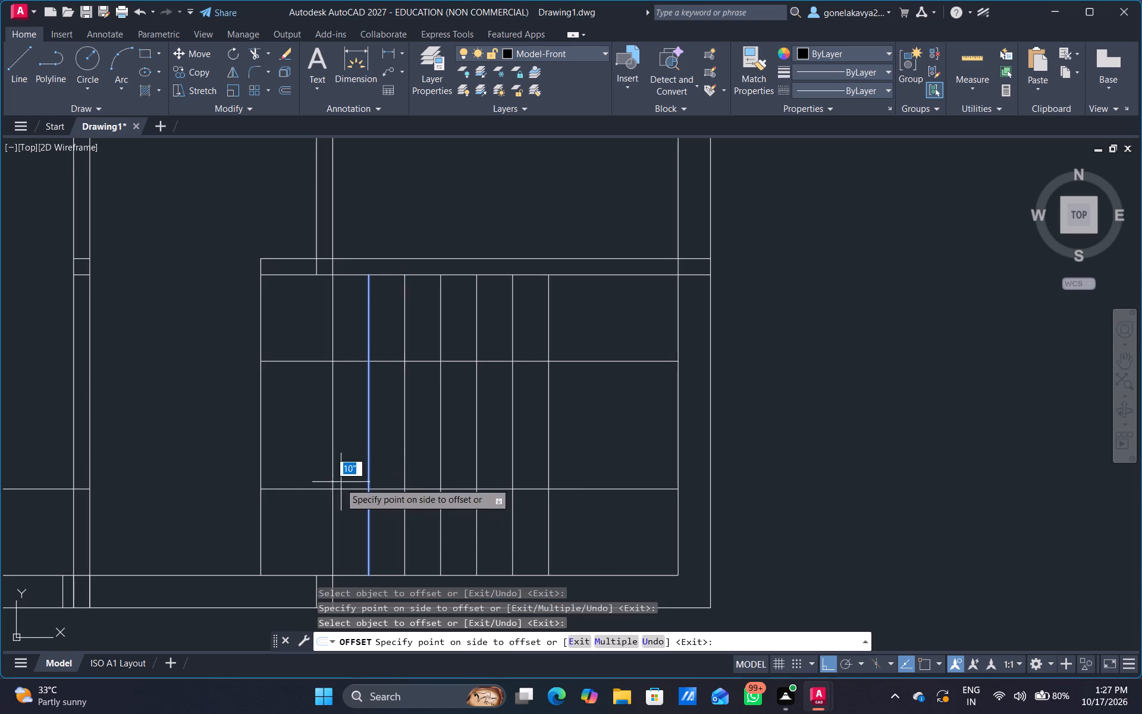
left_click(329, 484)
left_click_drag(332, 484, 316, 484)
left_click(316, 484)
scroll(433, 455, "down", 2)
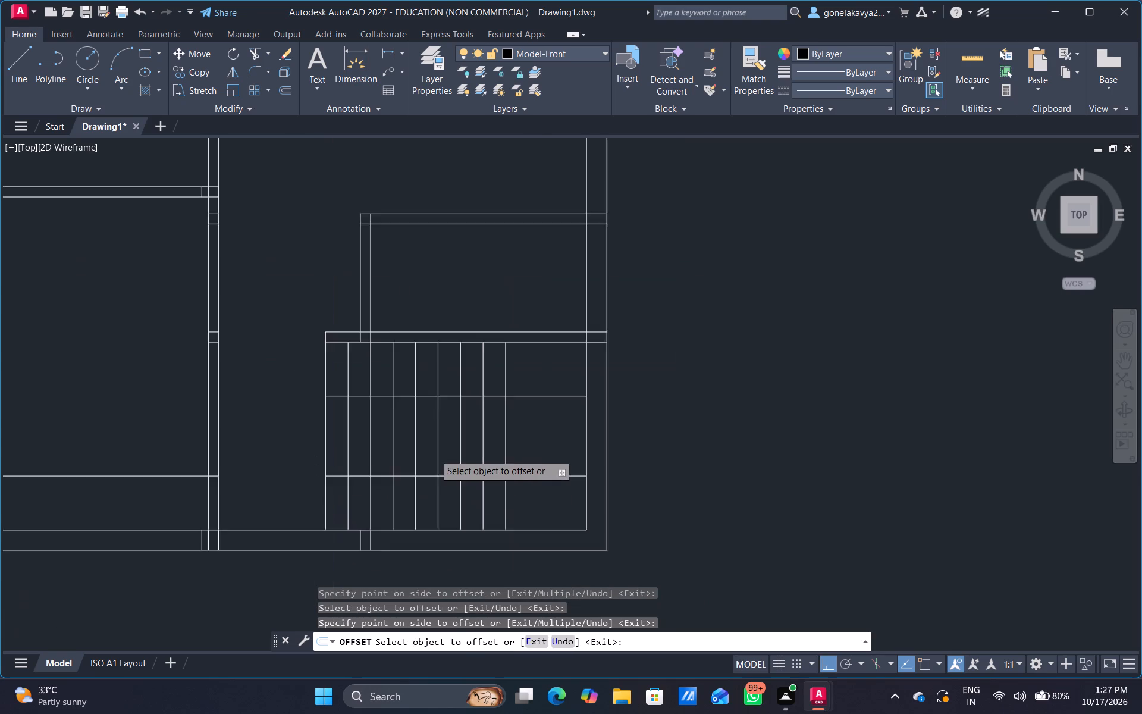
scroll(496, 466, "up", 2)
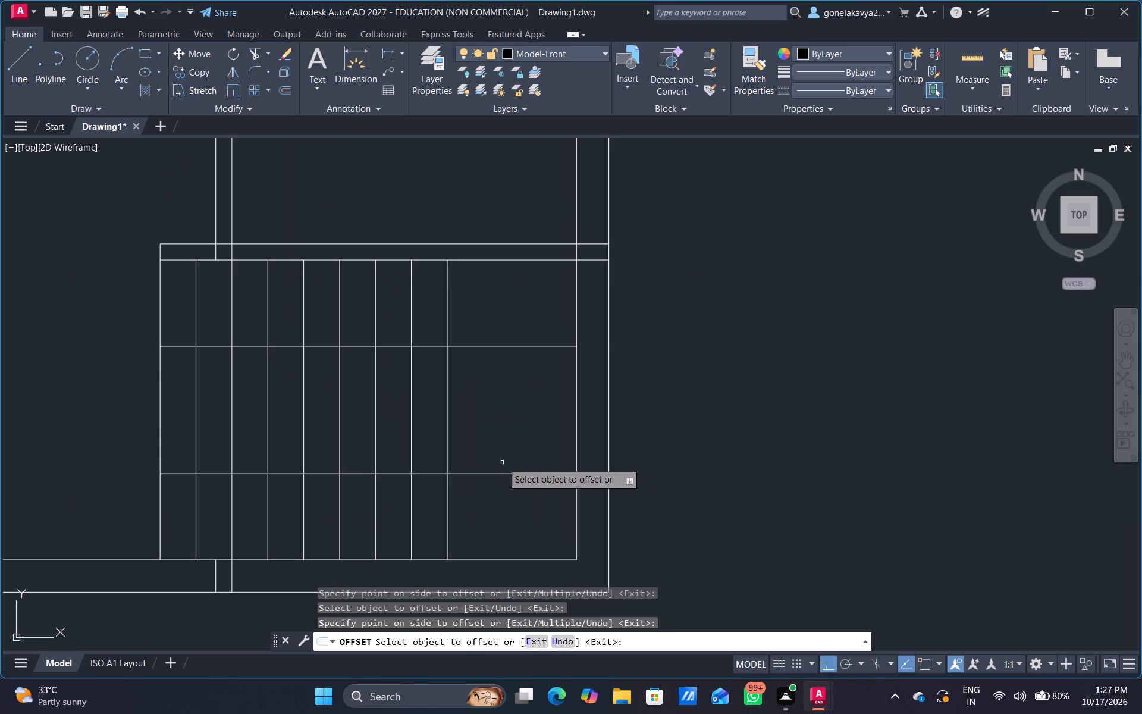
Trim the middle segments of all stair lines between the room's two inner horizontal lines, except on the rightmost stair line.
key("Escape")
type("TR")
key("space")
left_click_drag(432, 440, 328, 427)
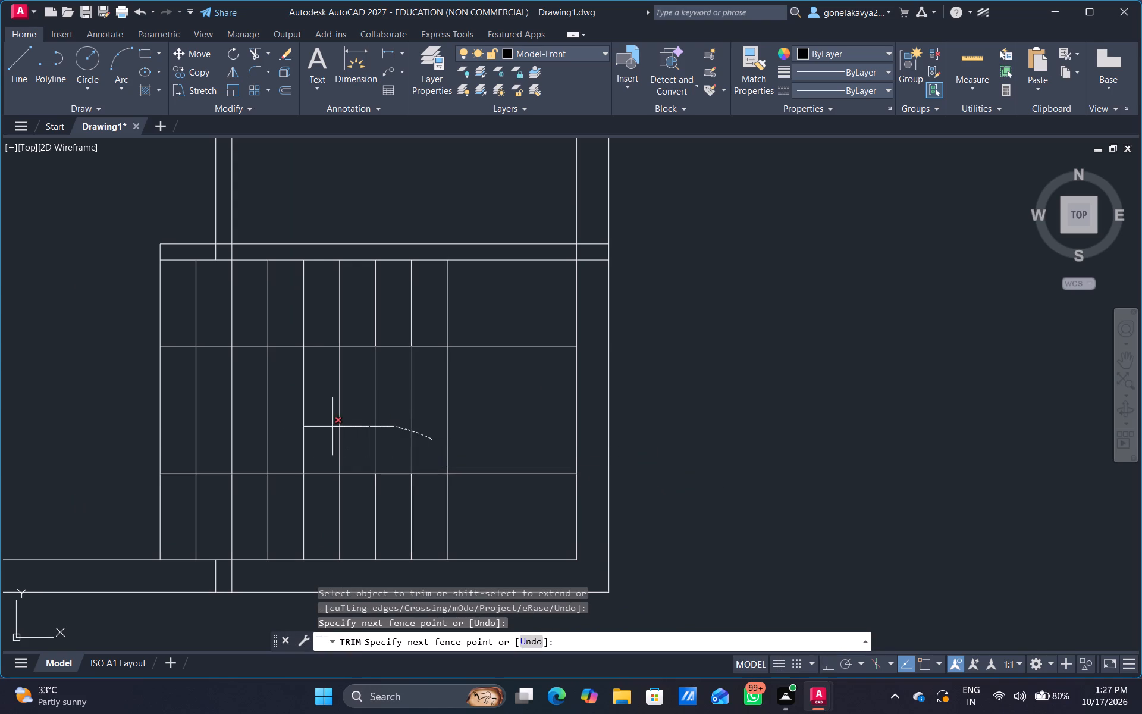
left_click_drag(328, 427, 206, 434)
middle_click_drag(323, 414, 464, 394)
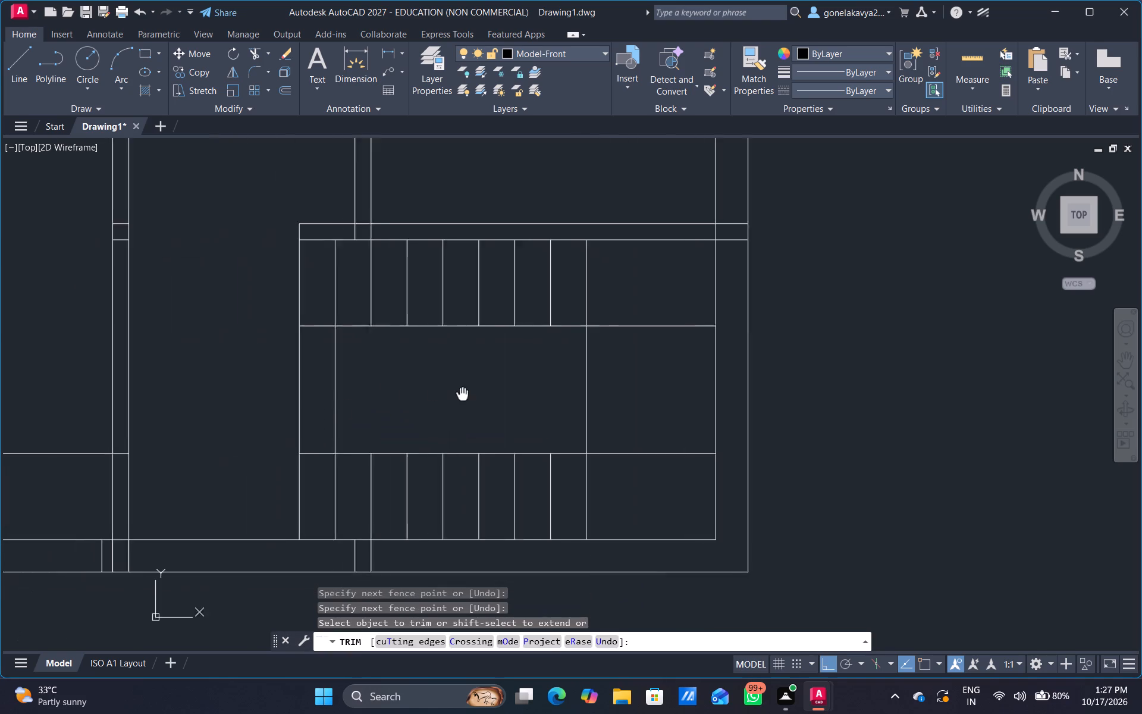
middle_click_drag(464, 394, 483, 400)
left_click_drag(356, 400, 353, 405)
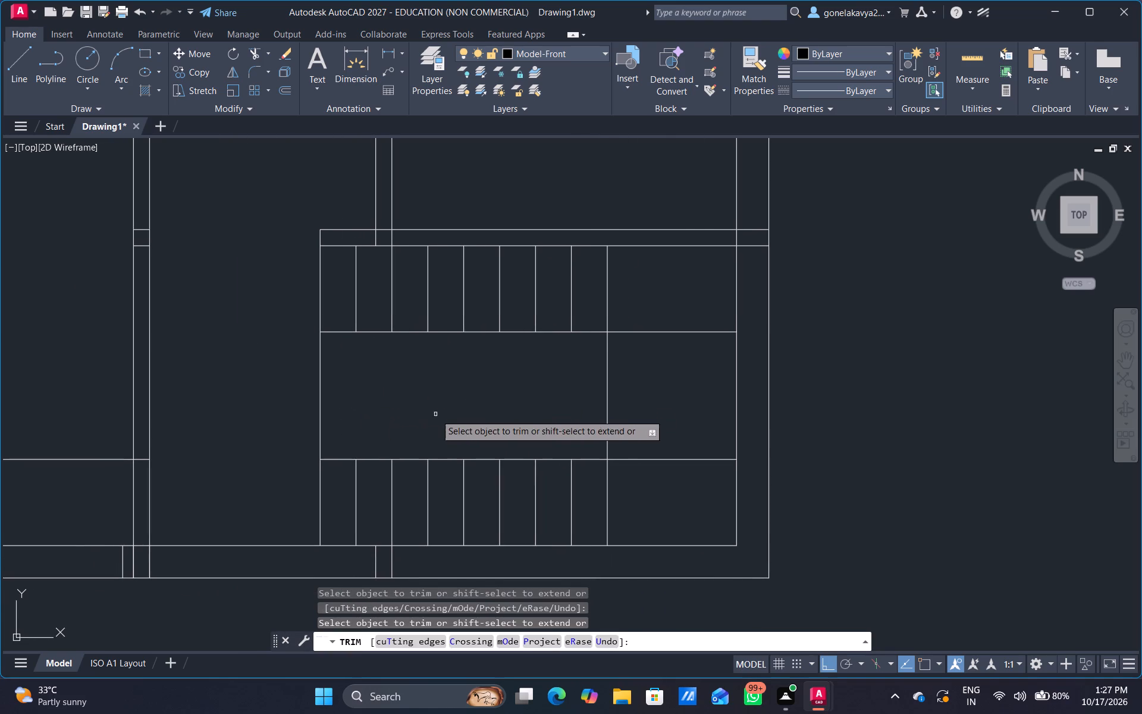
middle_click_drag(457, 412, 372, 412)
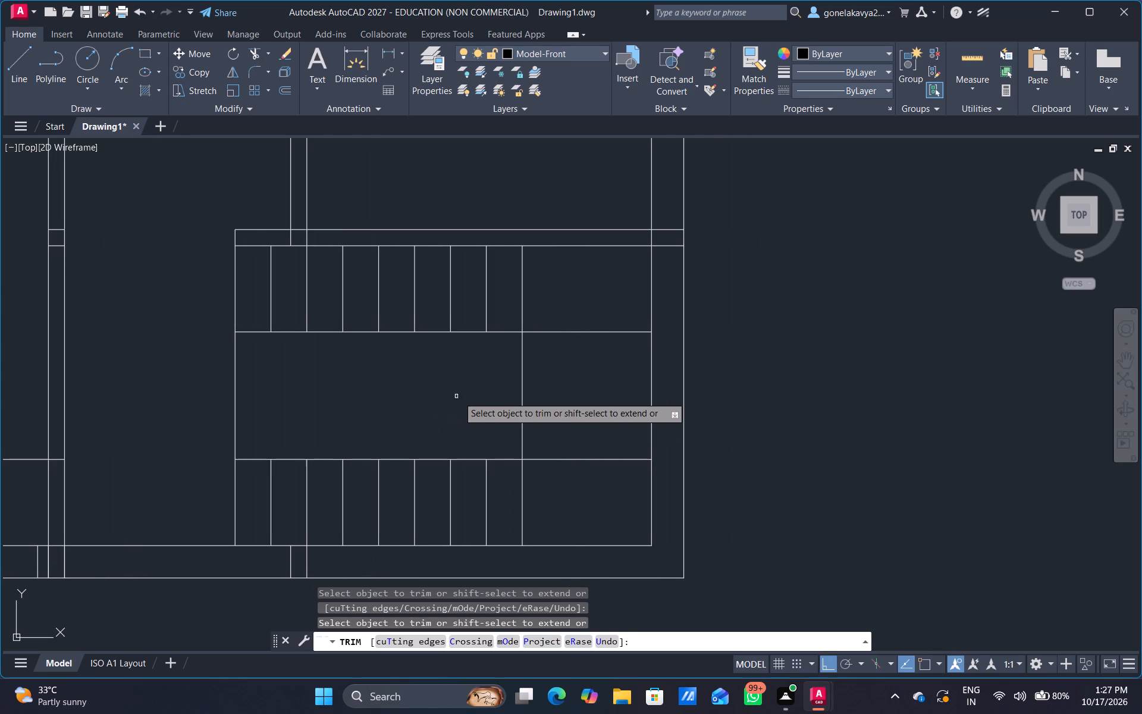
key("Escape")
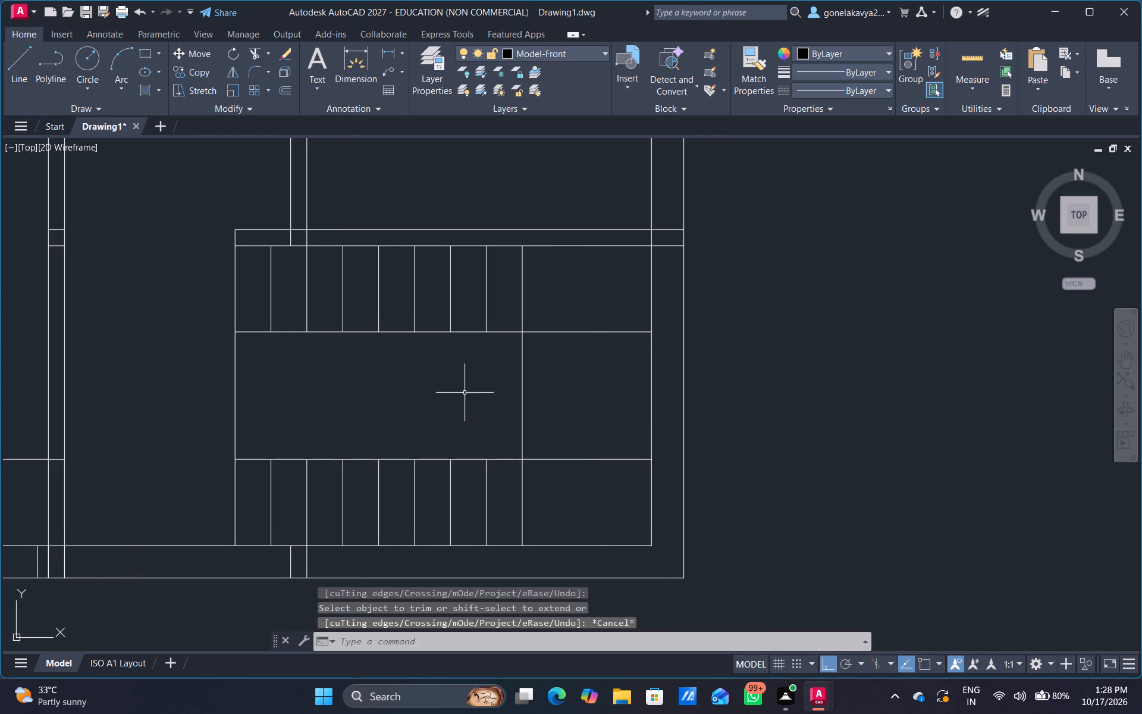
Start a line from the intersection of the rightmost stair line and the room's upper inner horizontal line.
key("l")
key("Return")
scroll(525, 319, "up", 4)
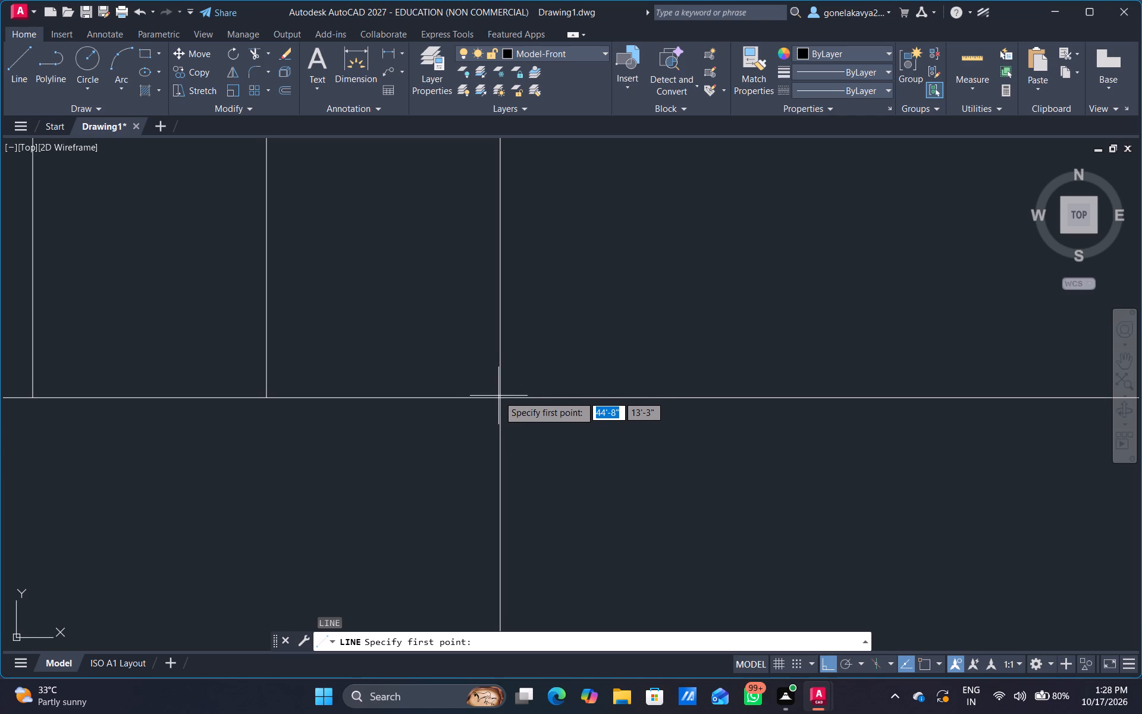
left_click_drag(500, 399, 528, 381)
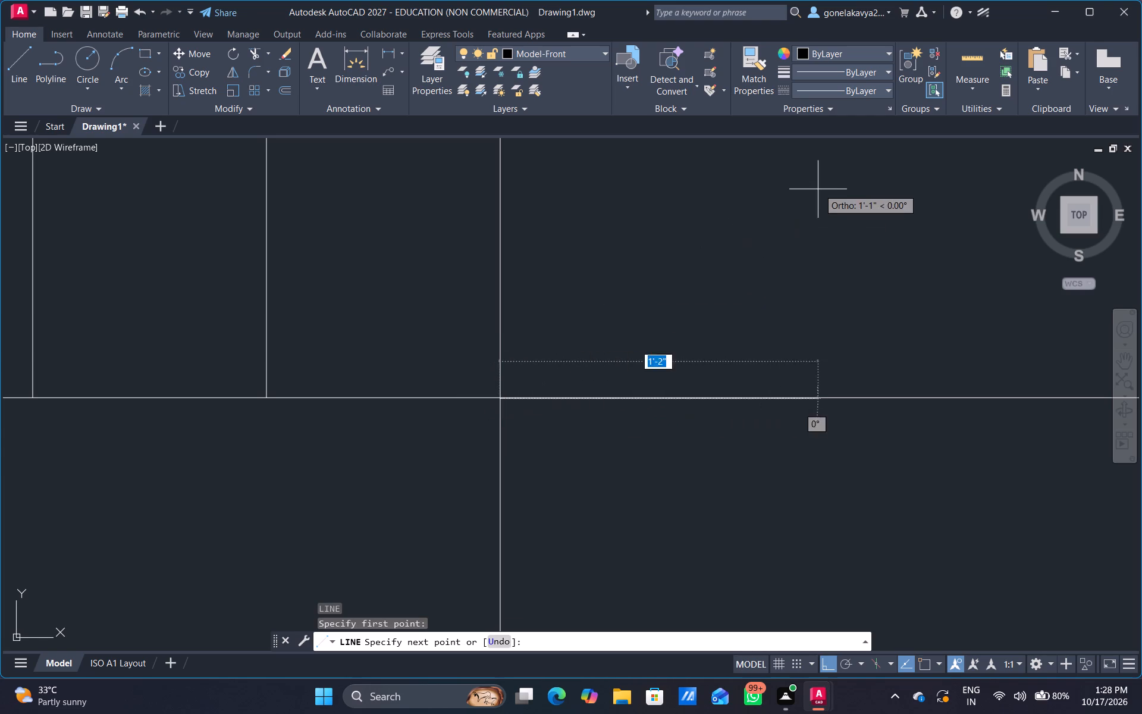
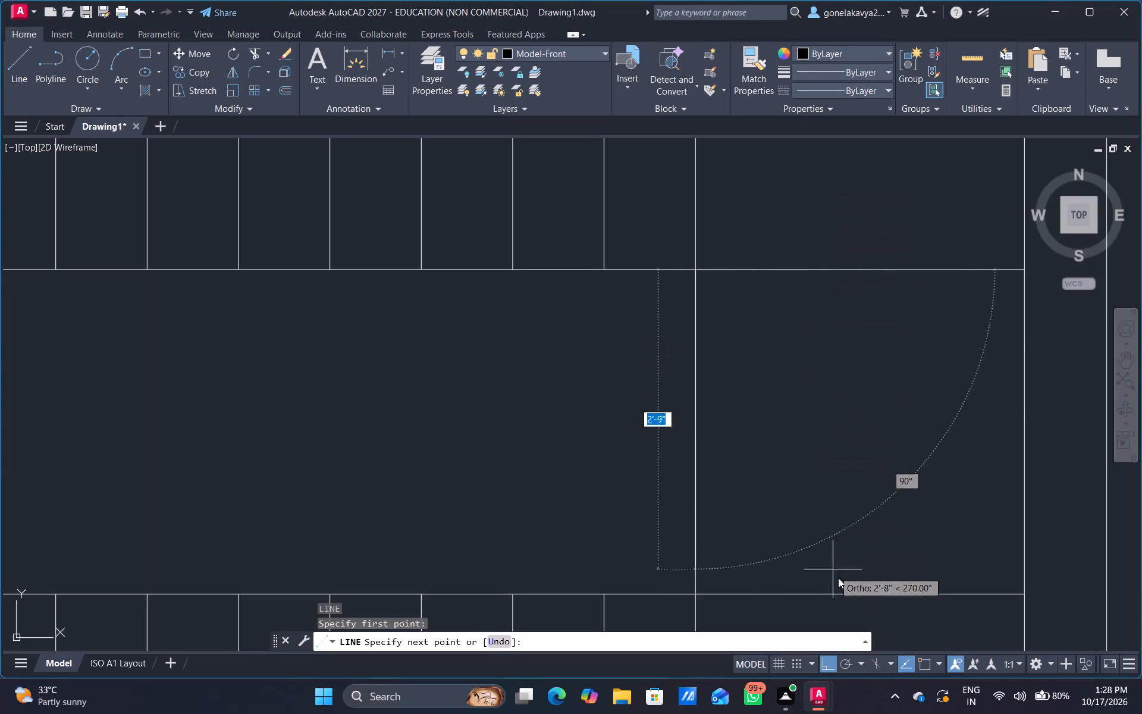
Turn Ortho off and end the line diagonally at the staircase room's upper-right inner corner.
left_click(832, 663)
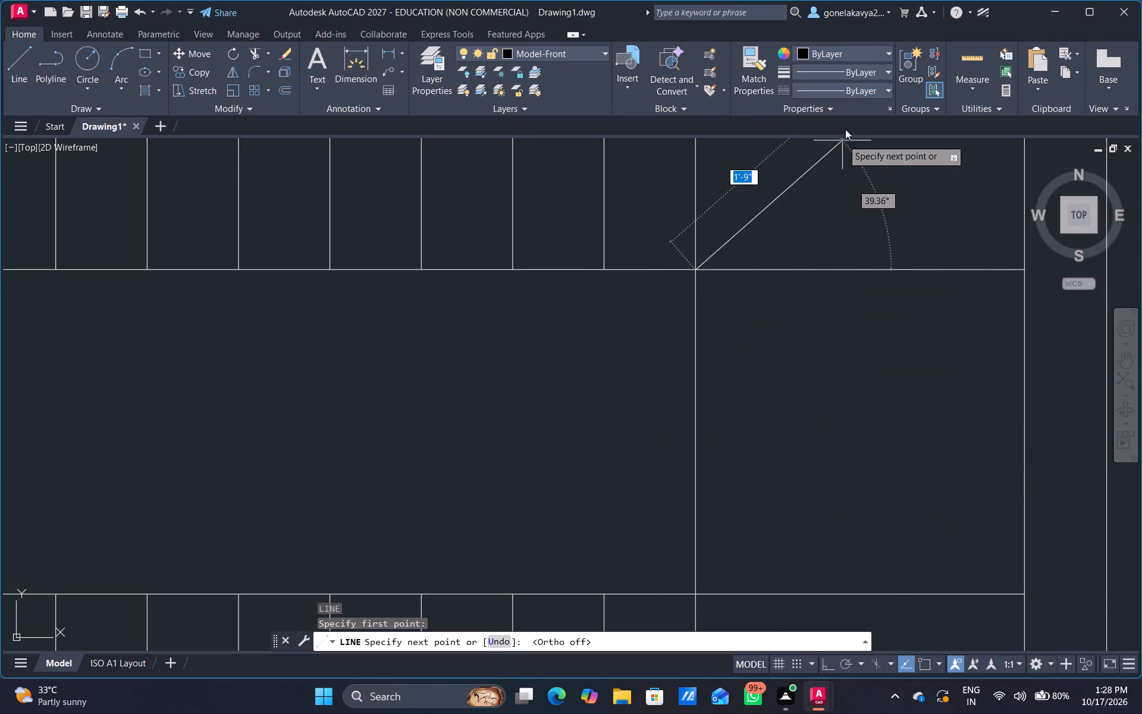
middle_click_drag(852, 131, 745, 302)
middle_click_drag(843, 233, 601, 436)
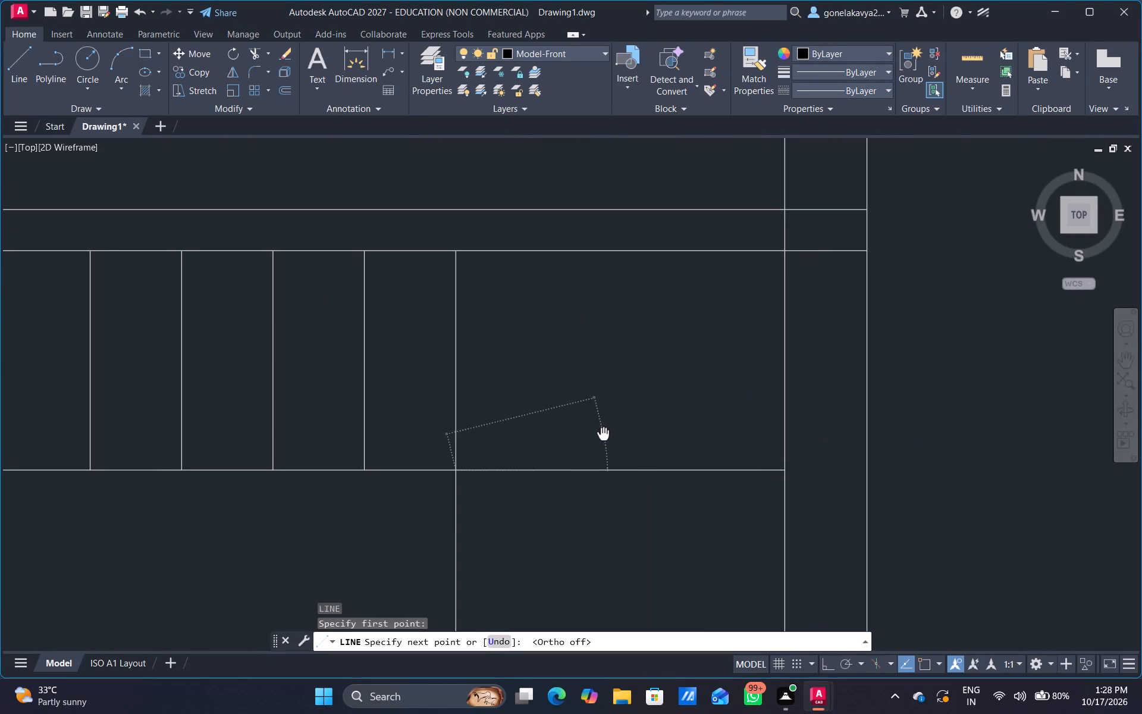
middle_click_drag(601, 436, 601, 434)
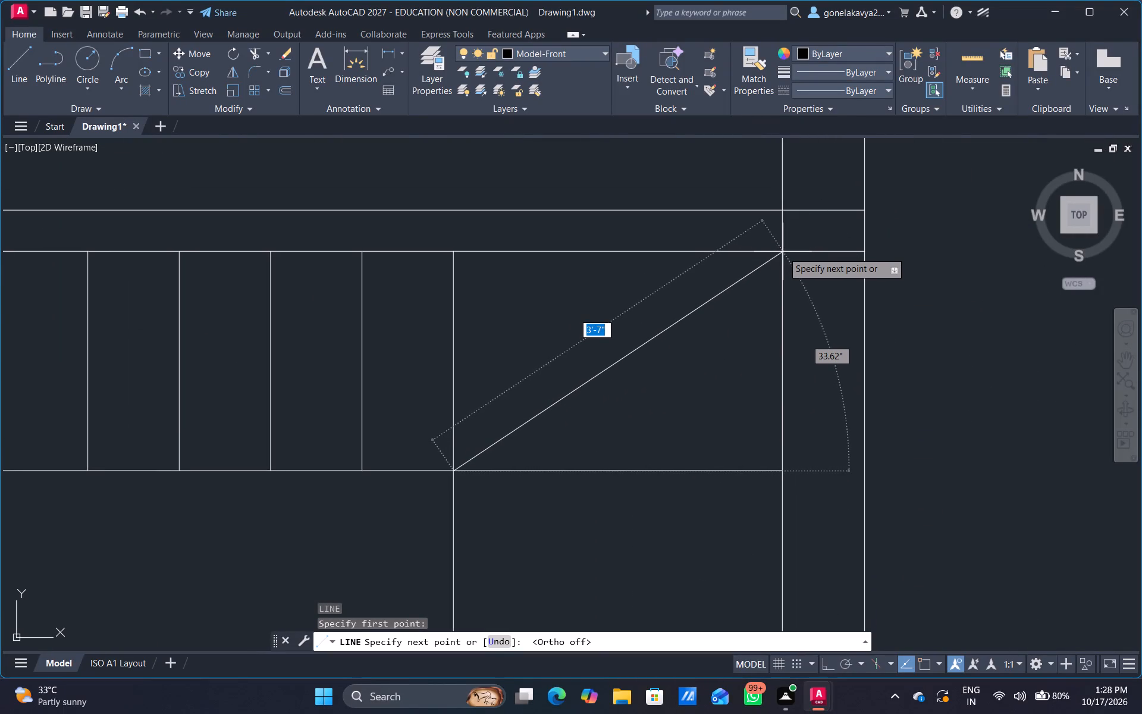
left_click(783, 252)
key("Escape")
Draw a diagonal line from the rightmost stair line's intersection with the lower inner horizontal line to the room's lower-right inner corner.
scroll(681, 425, "down", 2)
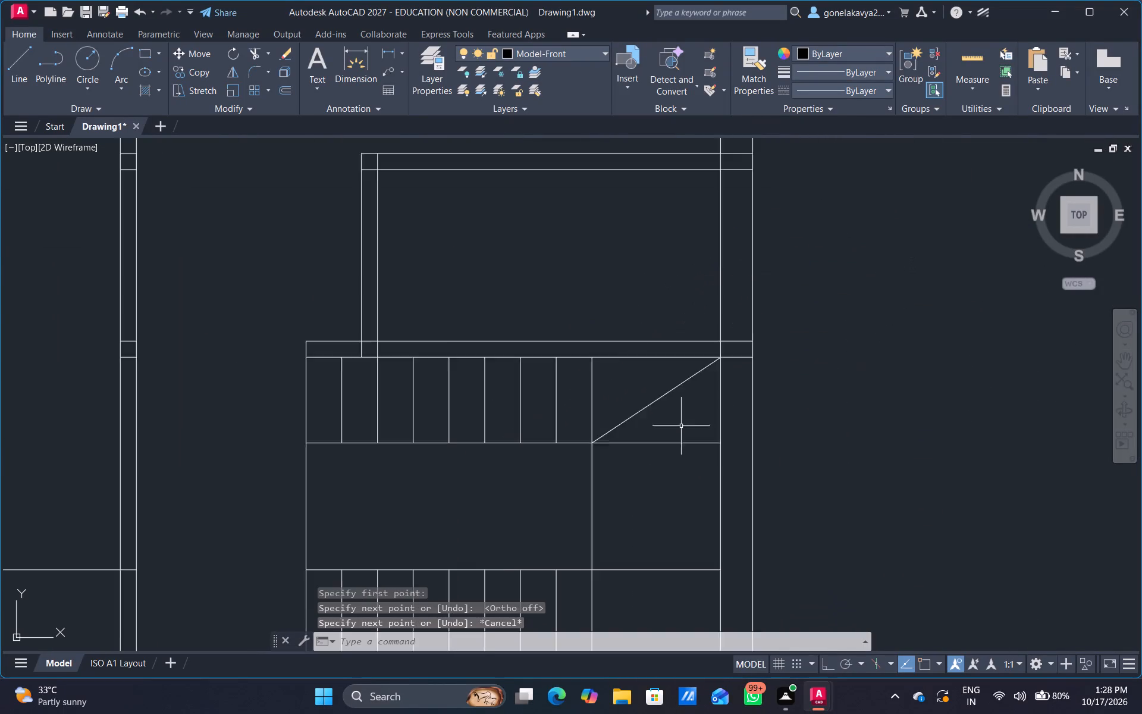
scroll(681, 426, "down", 1)
middle_click_drag(666, 473, 639, 302)
scroll(622, 373, "up", 3)
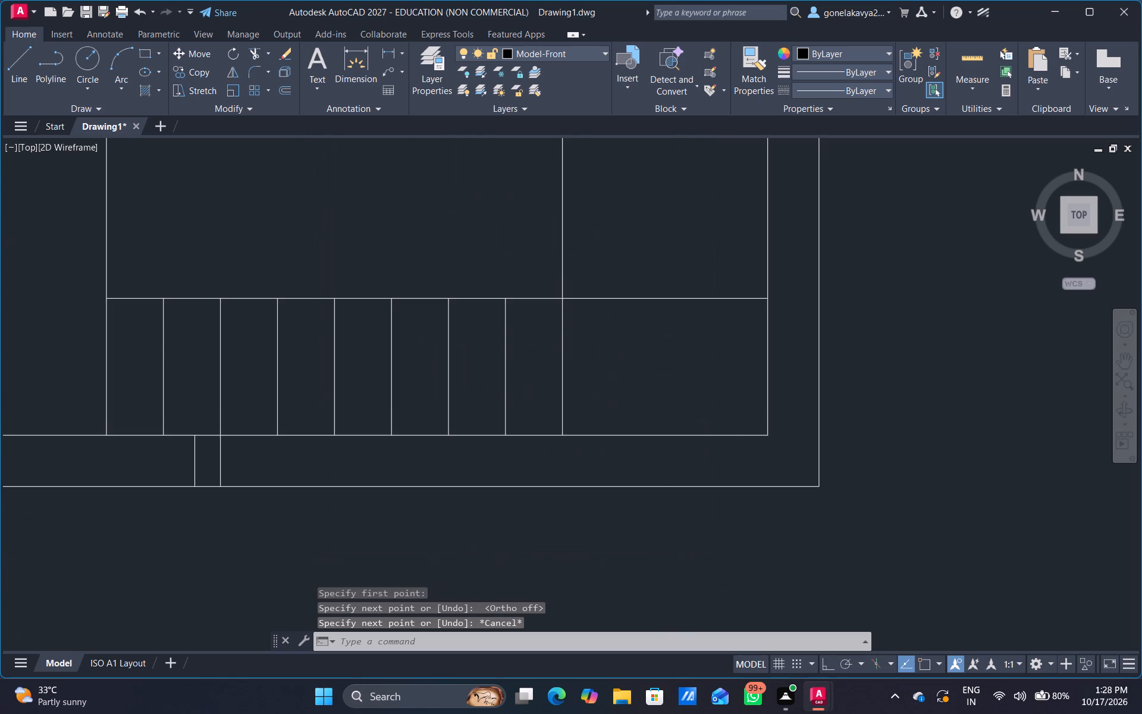
middle_click_drag(622, 370, 595, 422)
key("l")
key("Return")
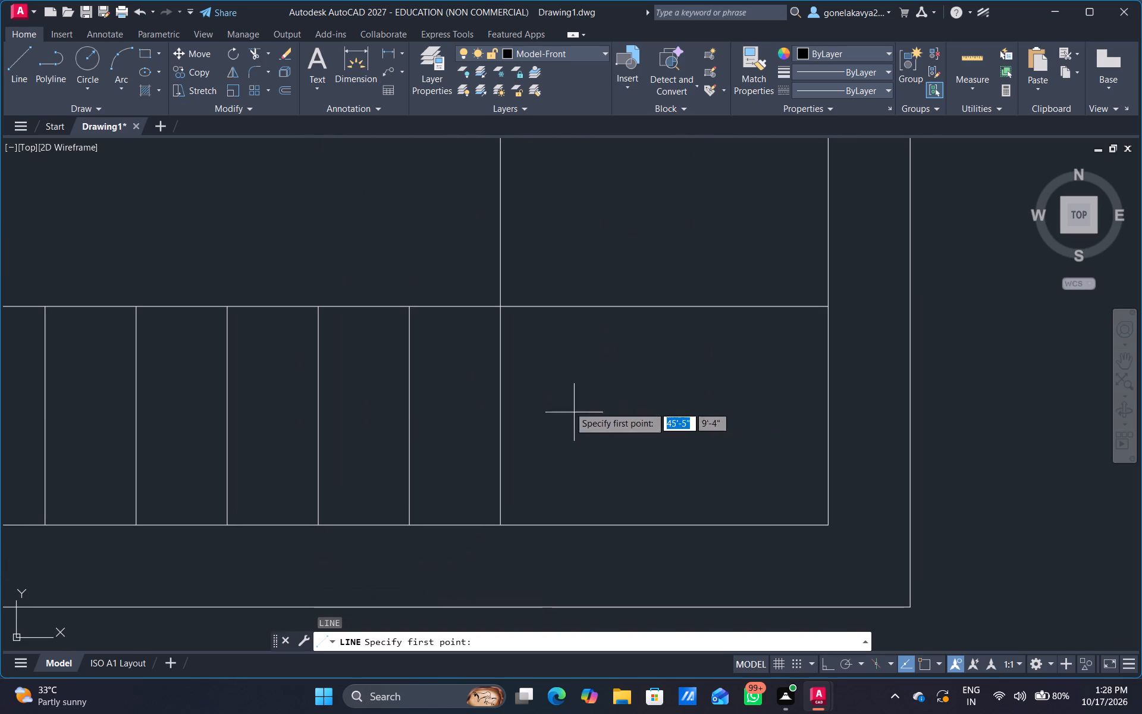
scroll(519, 342, "up", 3)
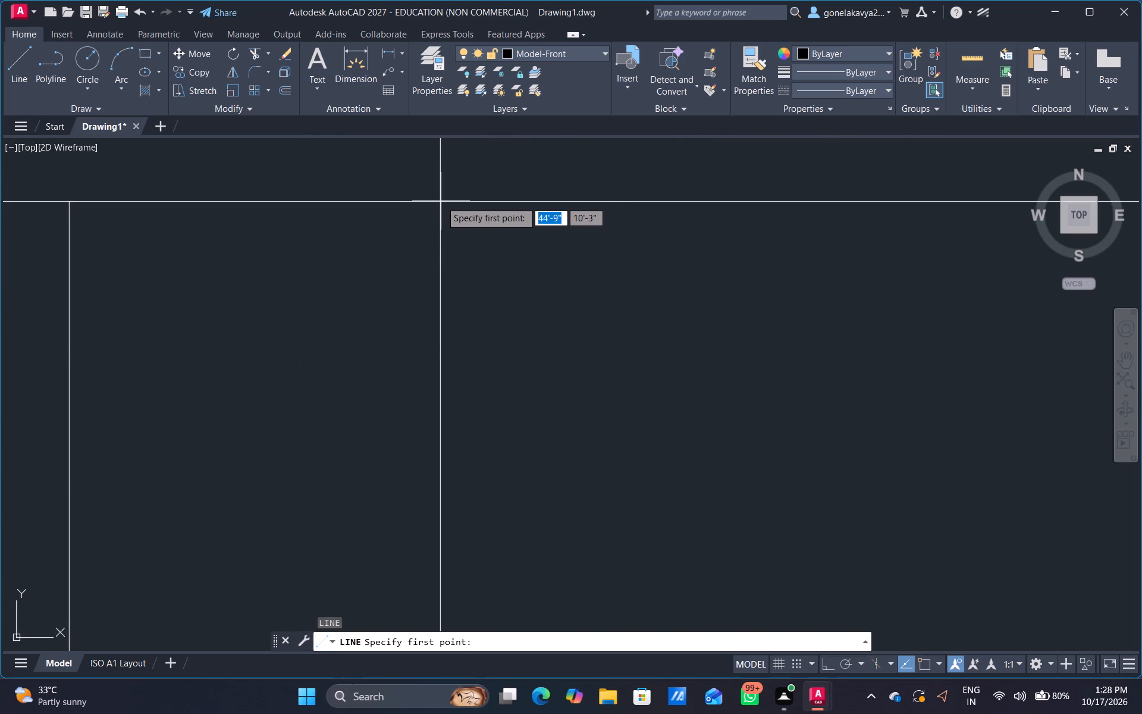
left_click_drag(441, 201, 448, 211)
scroll(784, 452, "down", 4)
middle_click_drag(829, 483, 663, 421)
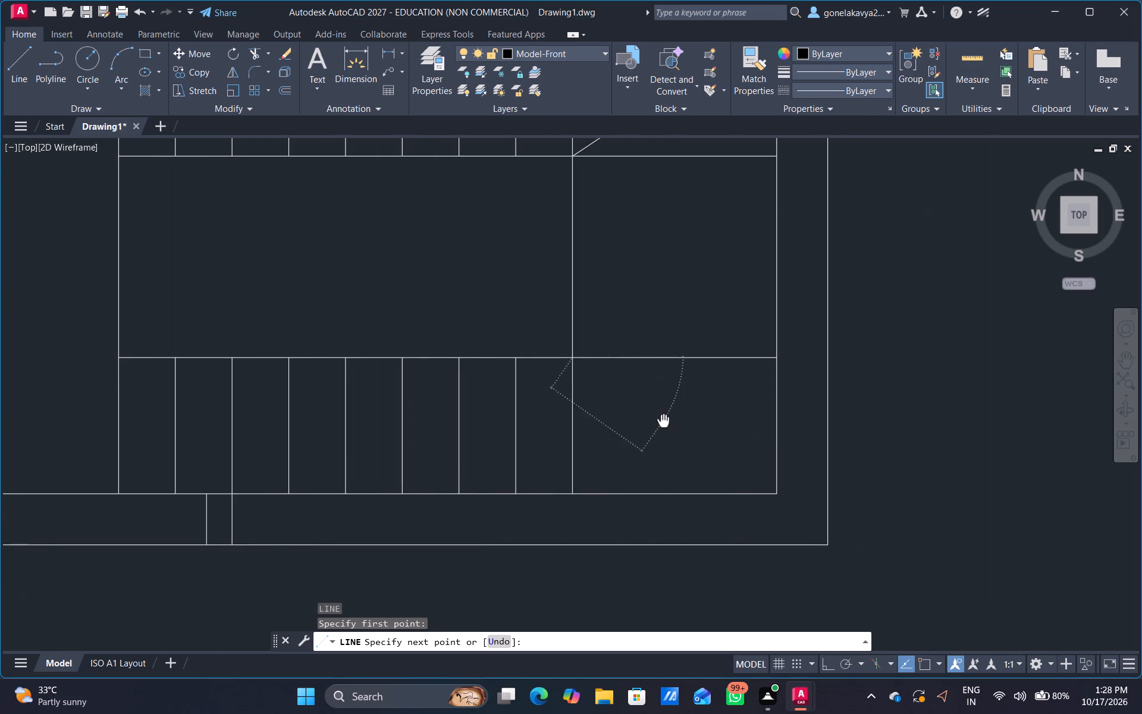
scroll(776, 491, "up", 6)
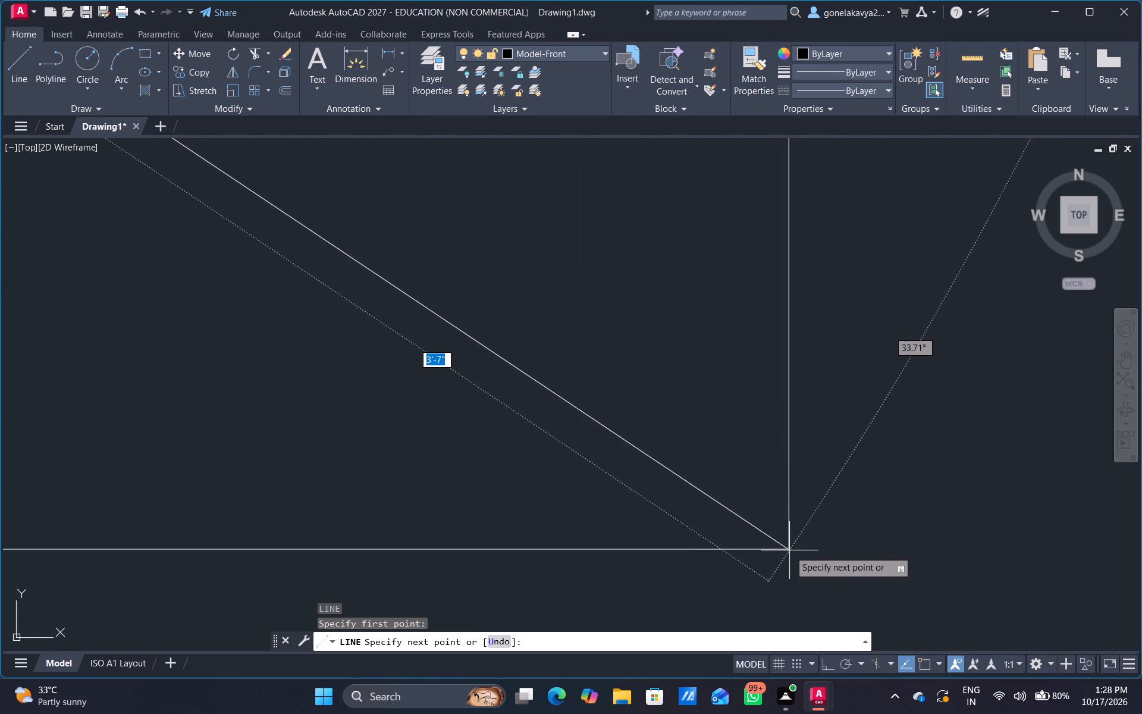
left_click(789, 550)
key("Escape")
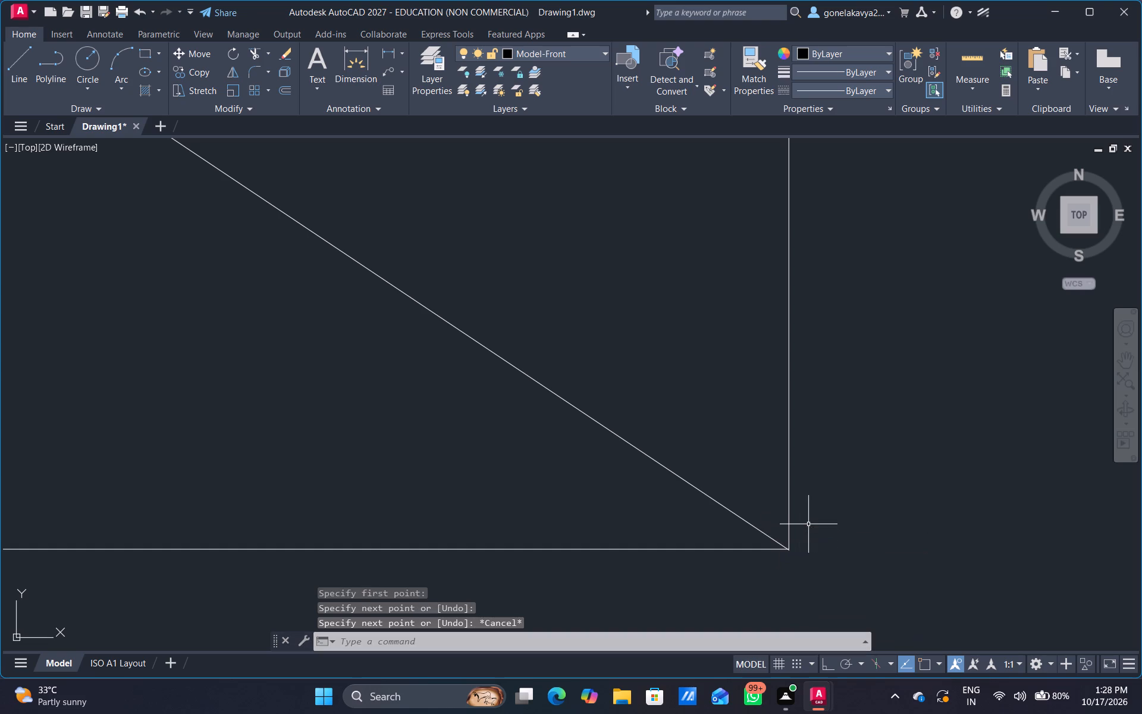
Offset the staircase's upper inner horizontal line downward three times at successive 10" spacings.
scroll(653, 477, "down", 1)
scroll(627, 423, "down", 3)
scroll(564, 328, "down", 3)
middle_click_drag(559, 322, 565, 464)
key("Escape")
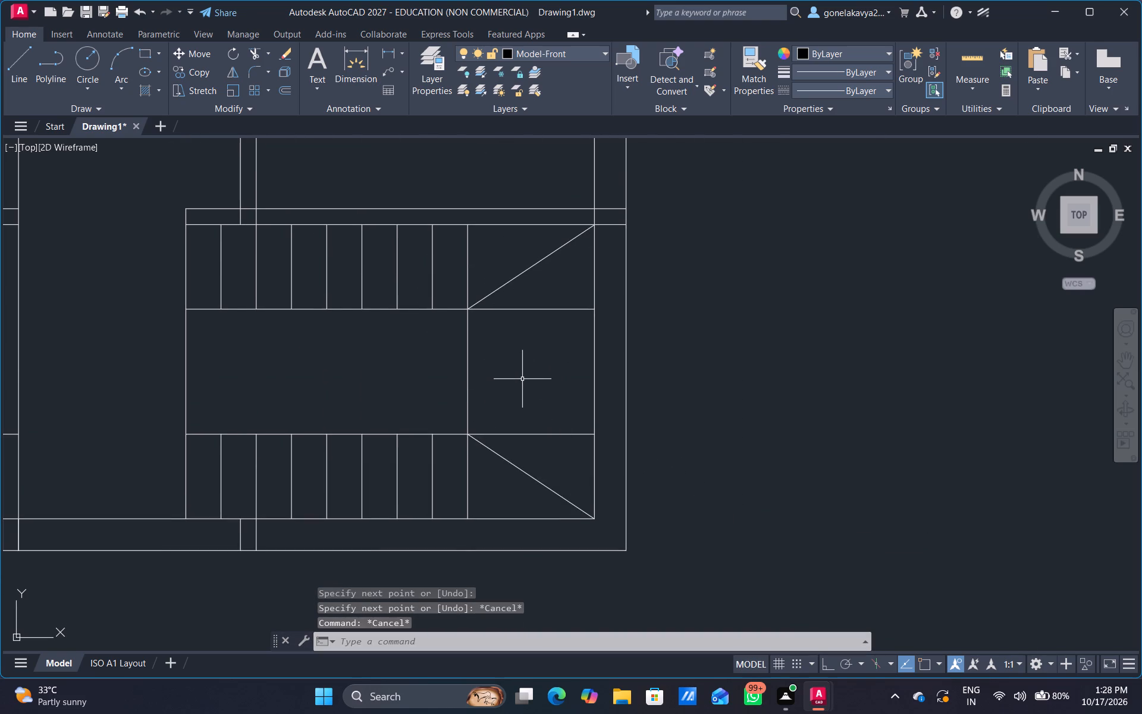
key("o")
key("Return")
key("1")
key("0")
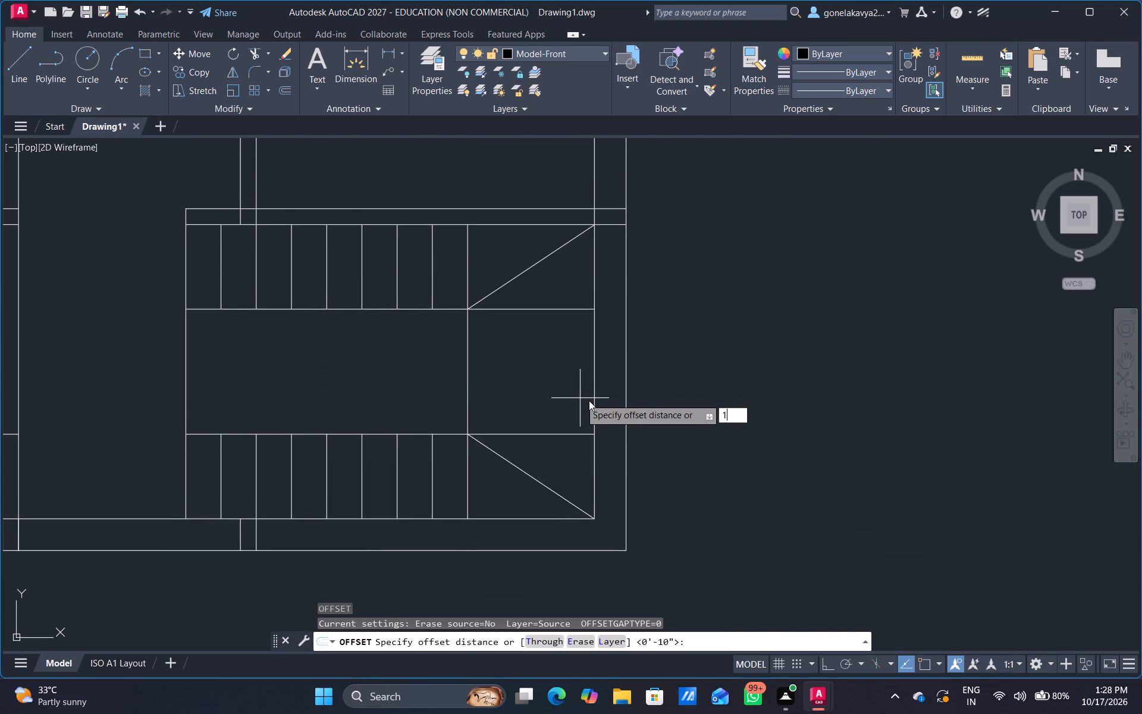
key("shift+quotedbl")
key("Return")
left_click(560, 311)
left_click(553, 352)
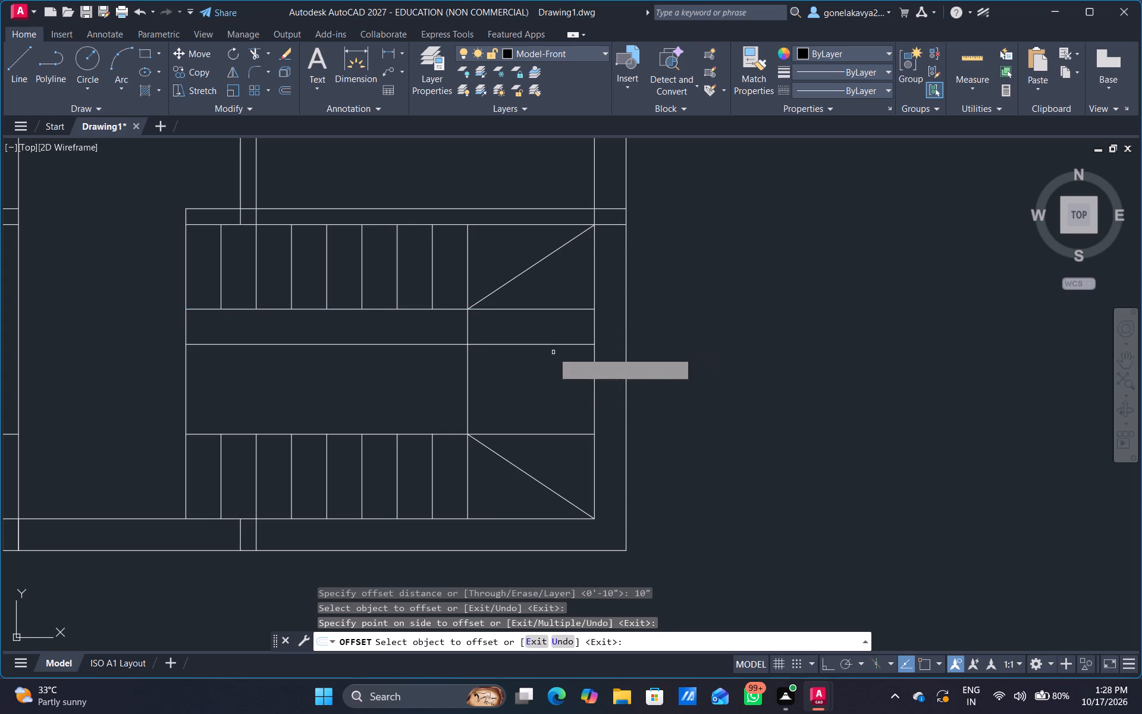
left_click(557, 342)
left_click(535, 382)
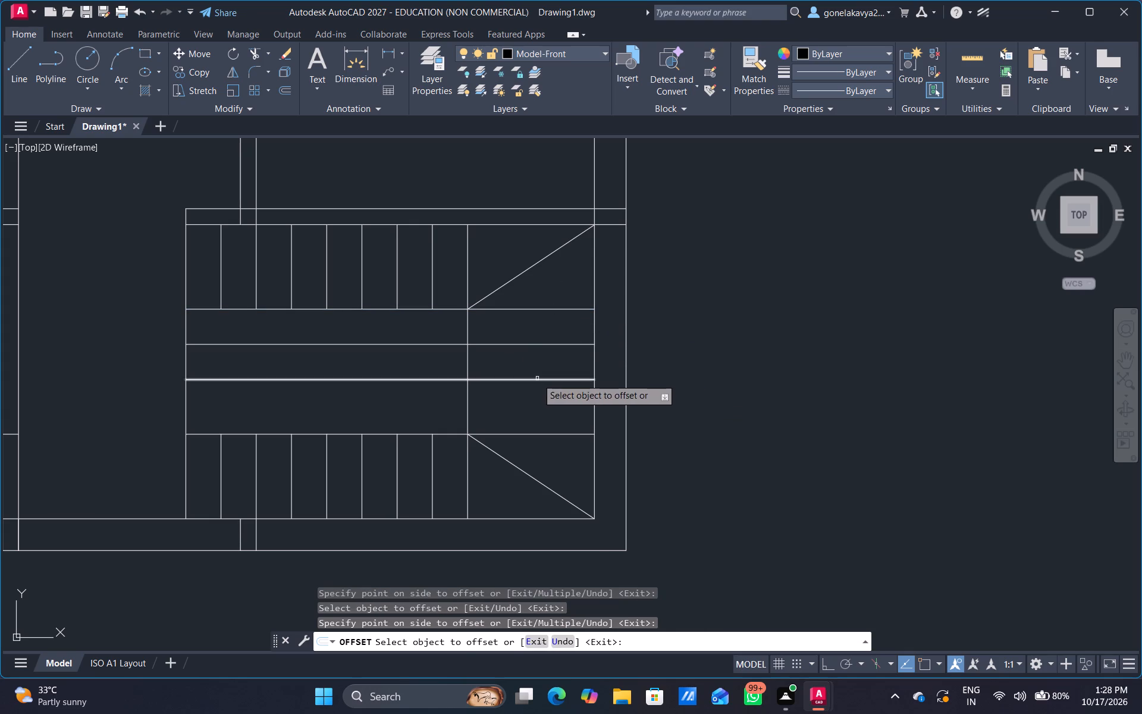
left_click(537, 378)
left_click(533, 400)
key("Escape")
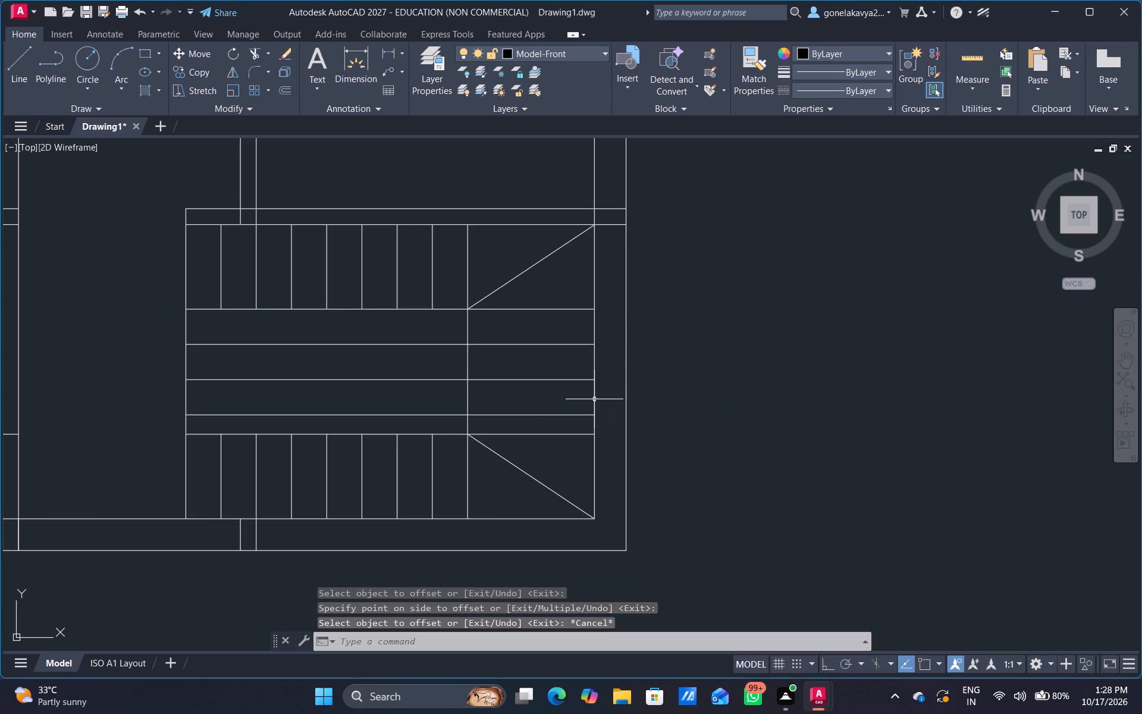
Trim the three new horizontal lines between the stair flights, keeping only their parts beyond the rightmost stair line.
type("TR")
key("space")
left_click_drag(444, 427, 457, 380)
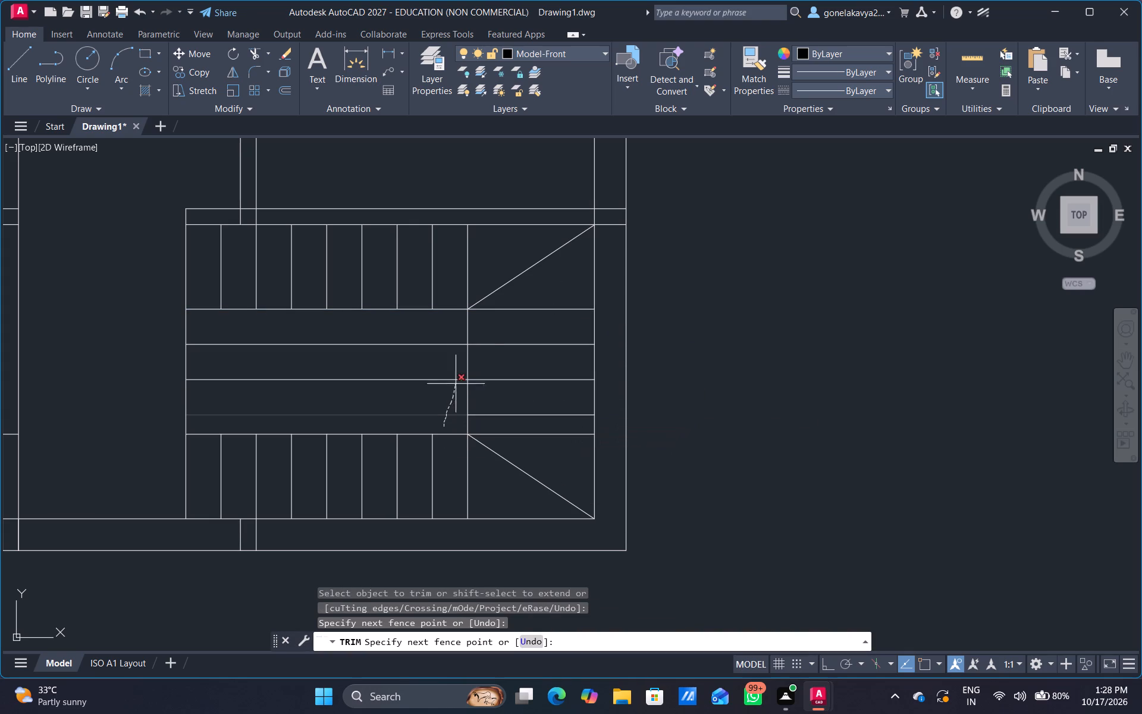
left_click_drag(457, 380, 448, 337)
scroll(550, 354, "down", 2)
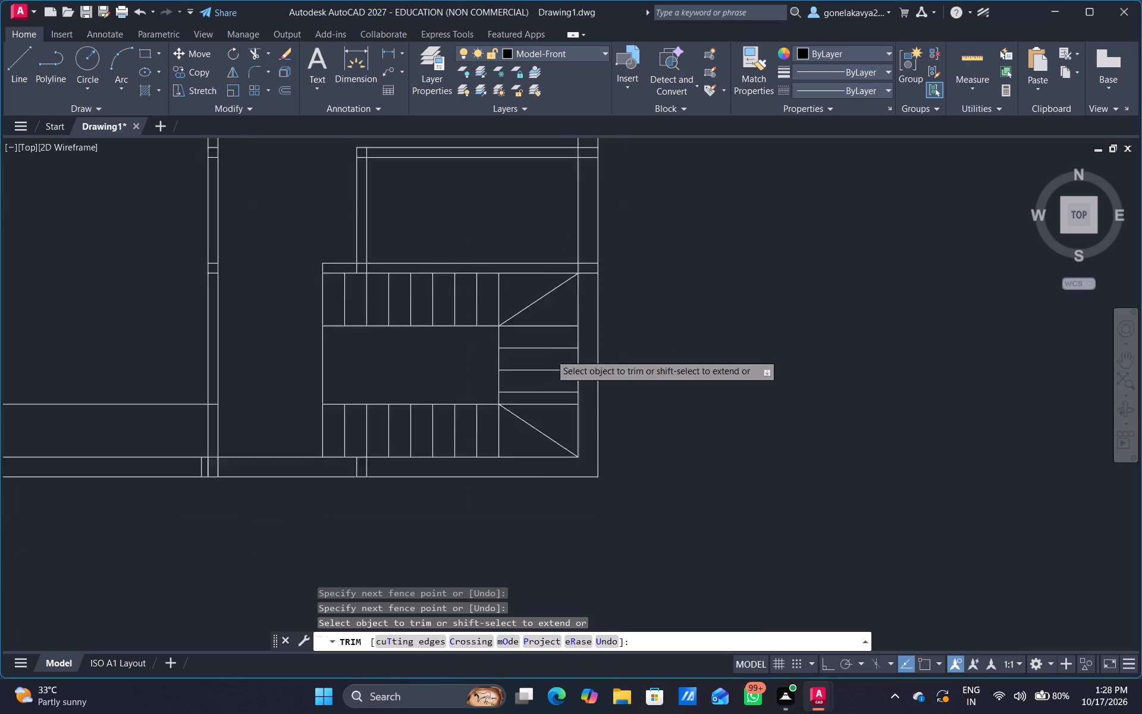
Trim the leftover wall-line segments inside the bottom outer wall below the stairs and where the stair partition meets the right outer wall.
scroll(440, 431, "up", 3)
left_click_drag(372, 414, 447, 408)
scroll(877, 443, "down", 3)
scroll(814, 278, "up", 3)
scroll(815, 289, "down", 2)
middle_click_drag(815, 289, 605, 325)
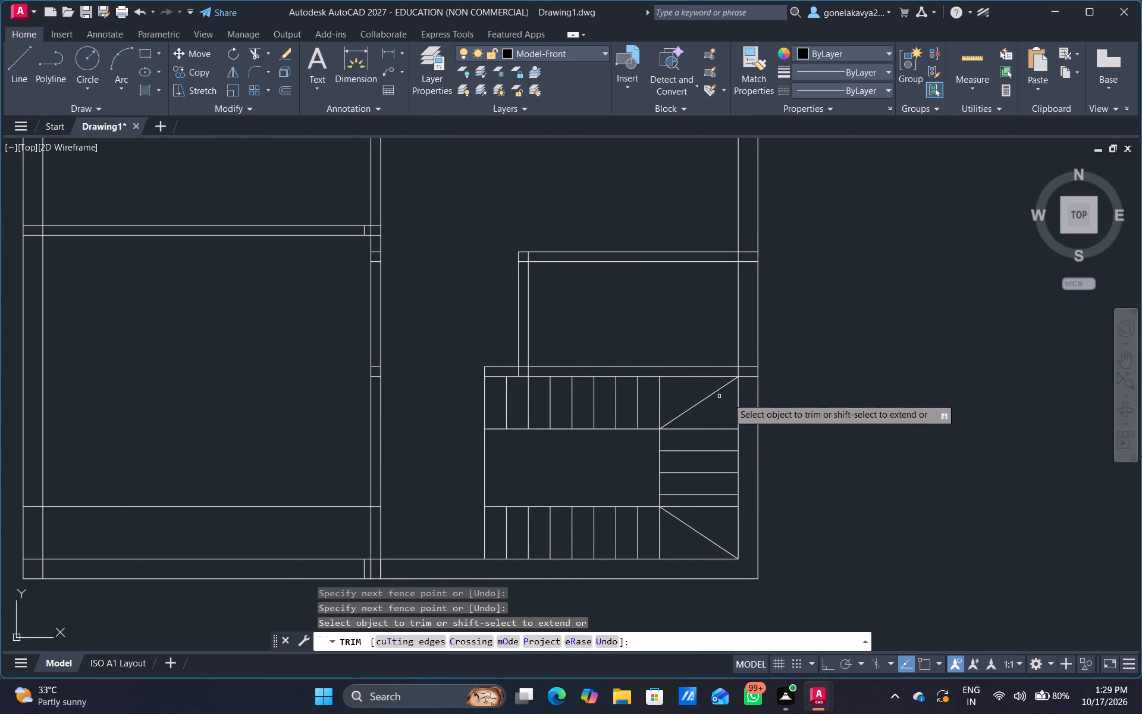
scroll(730, 372, "up", 4)
left_click_drag(738, 368, 852, 424)
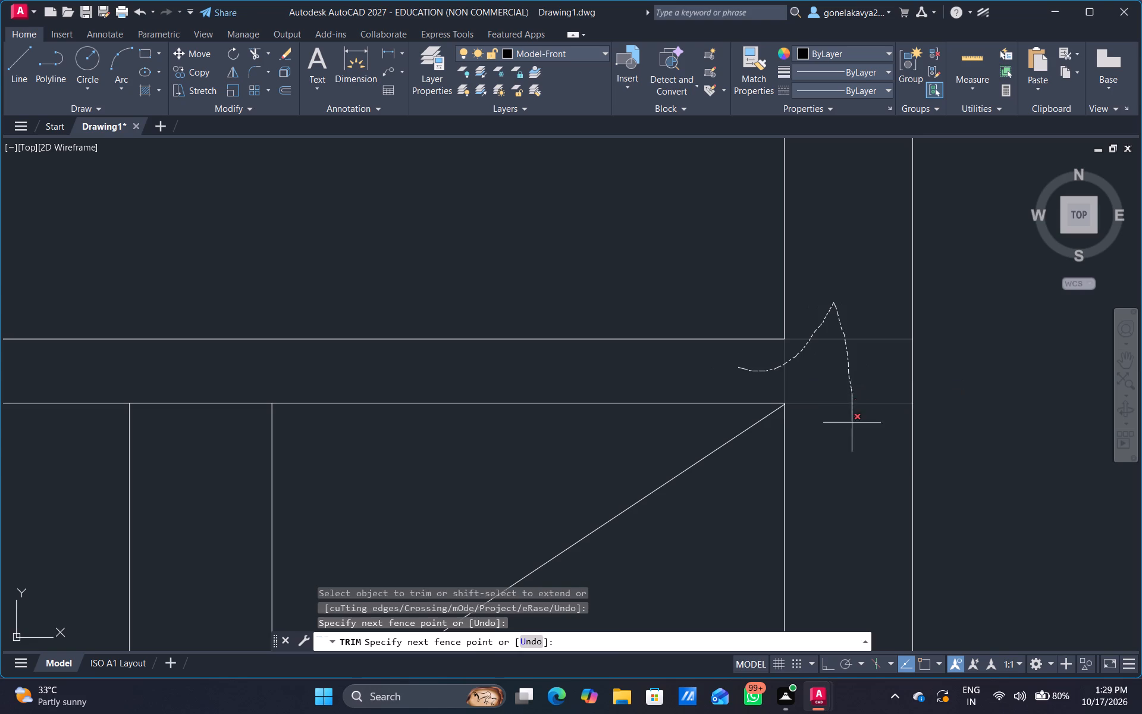
left_click_drag(852, 424, 852, 437)
scroll(638, 312, "down", 3)
middle_click_drag(616, 281, 685, 394)
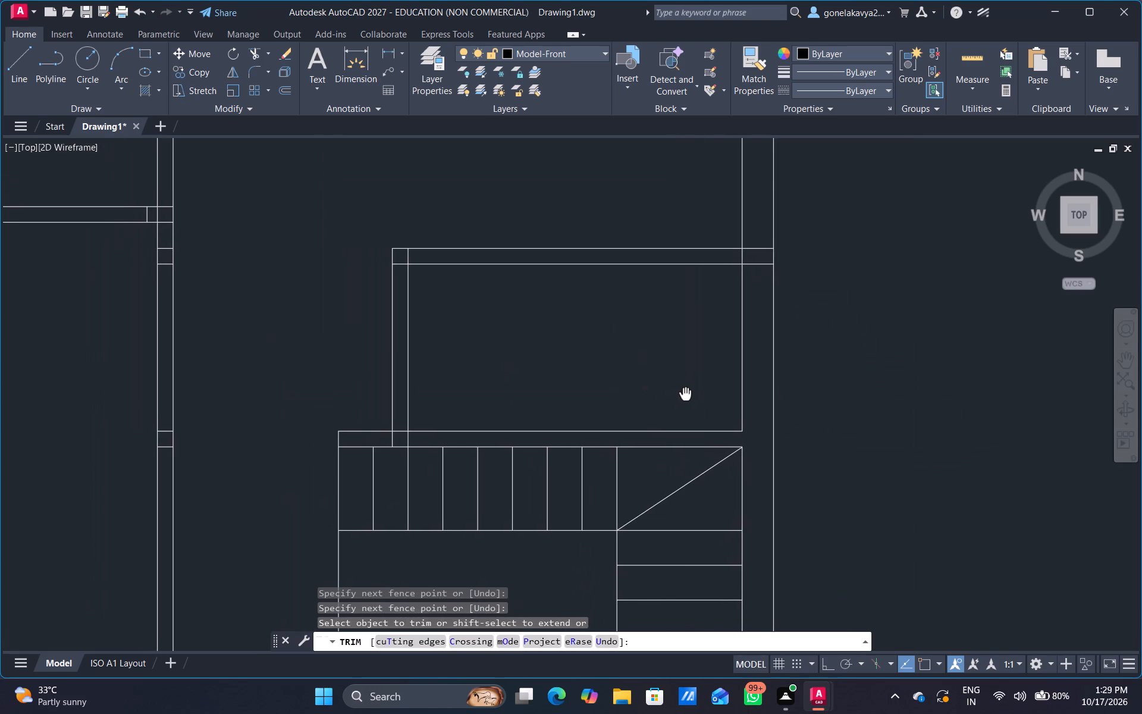
middle_click_drag(685, 394, 721, 387)
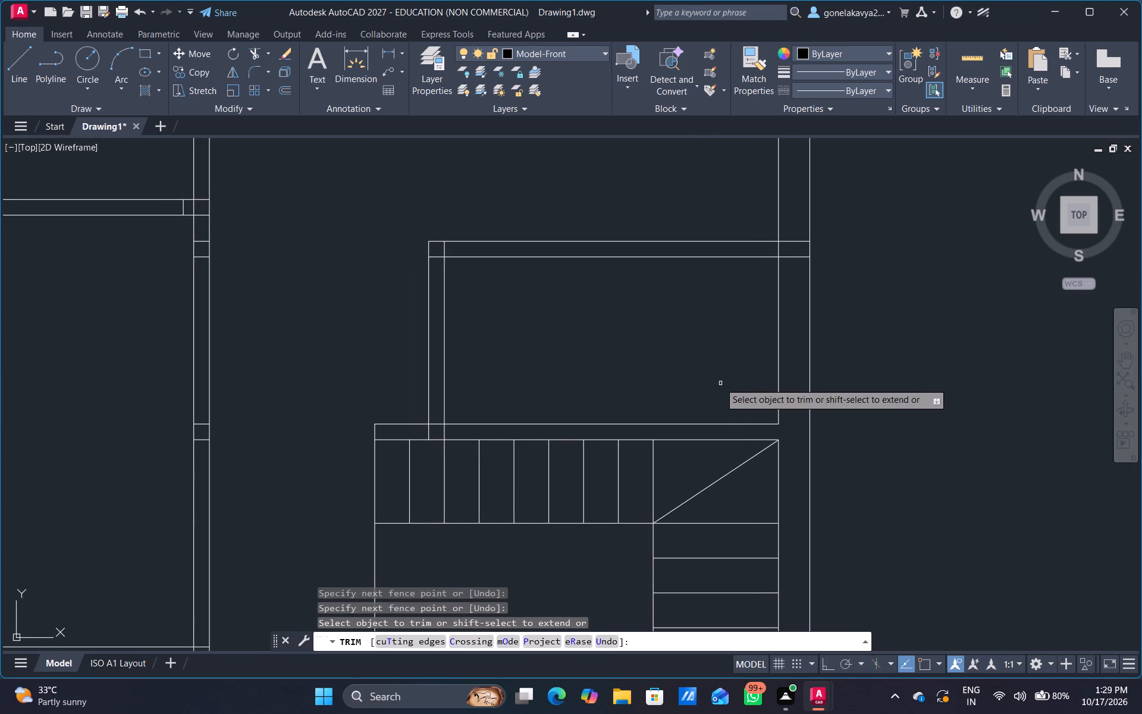
key("Escape")
Offset the upper line of the partition above the stairs 3" upward into the small room.
key("o")
key("Return")
key("3")
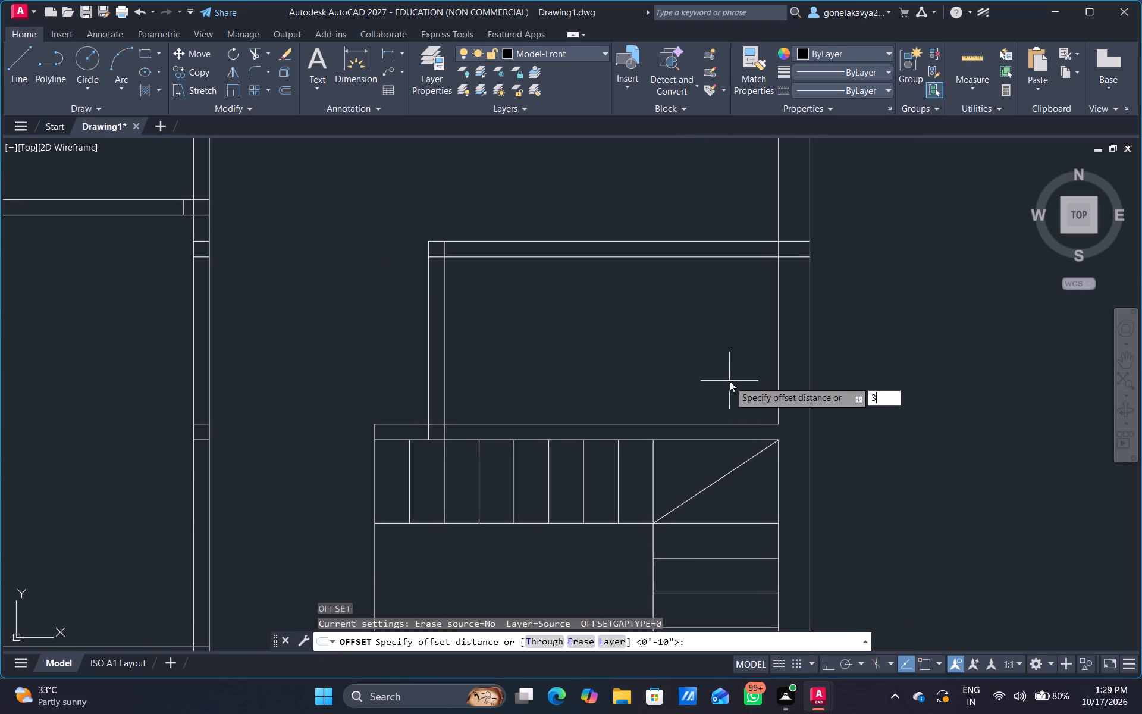
key("shift+quotedbl")
key("Return")
left_click(679, 425)
left_click(692, 368)
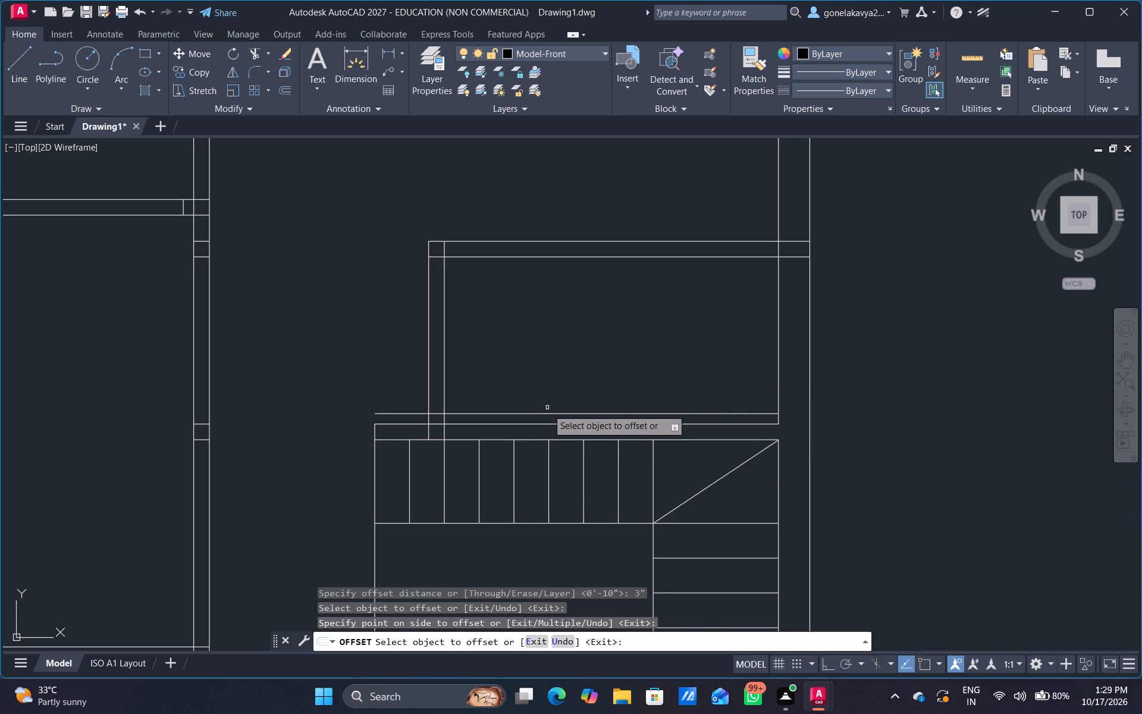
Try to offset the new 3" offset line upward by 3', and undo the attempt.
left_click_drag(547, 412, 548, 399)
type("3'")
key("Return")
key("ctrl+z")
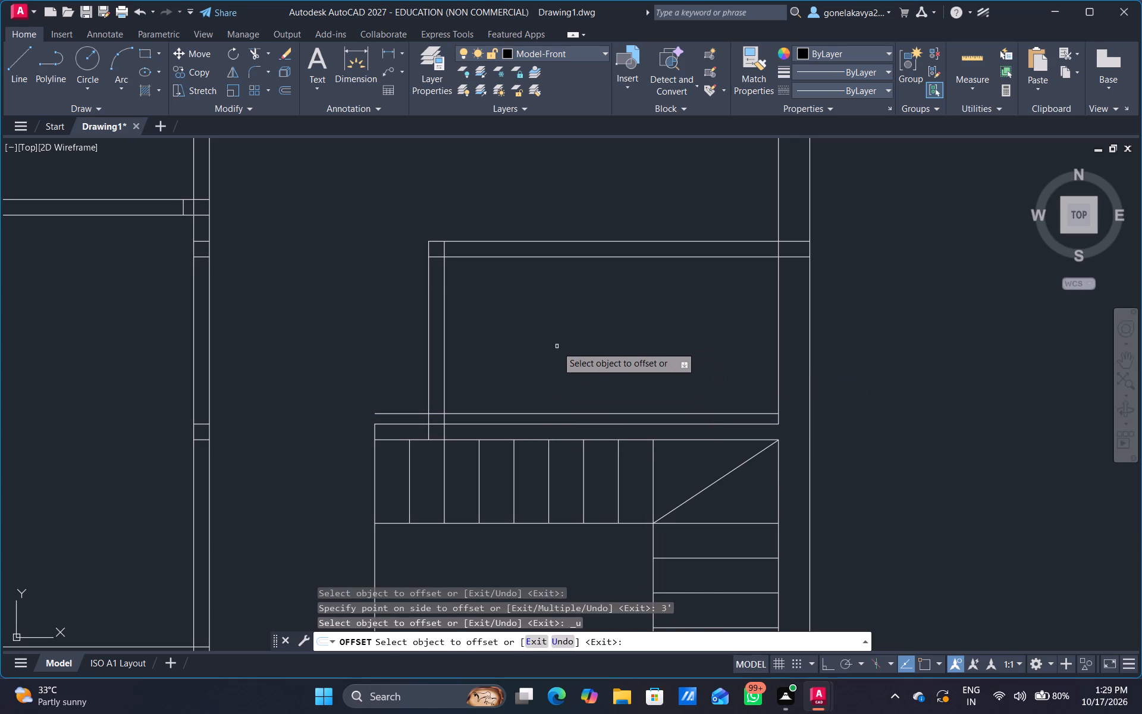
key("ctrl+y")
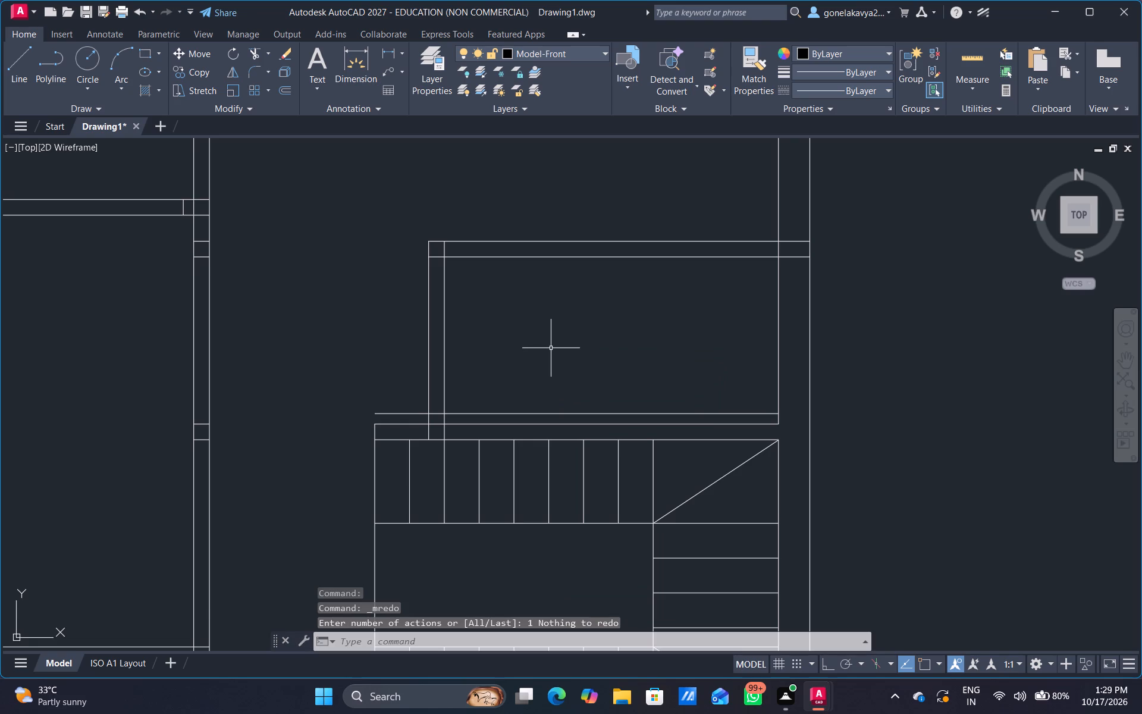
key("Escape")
Offset the line 3" above the stair partition upward by 3' to mark the door opening.
key("o")
key("Return")
key("3")
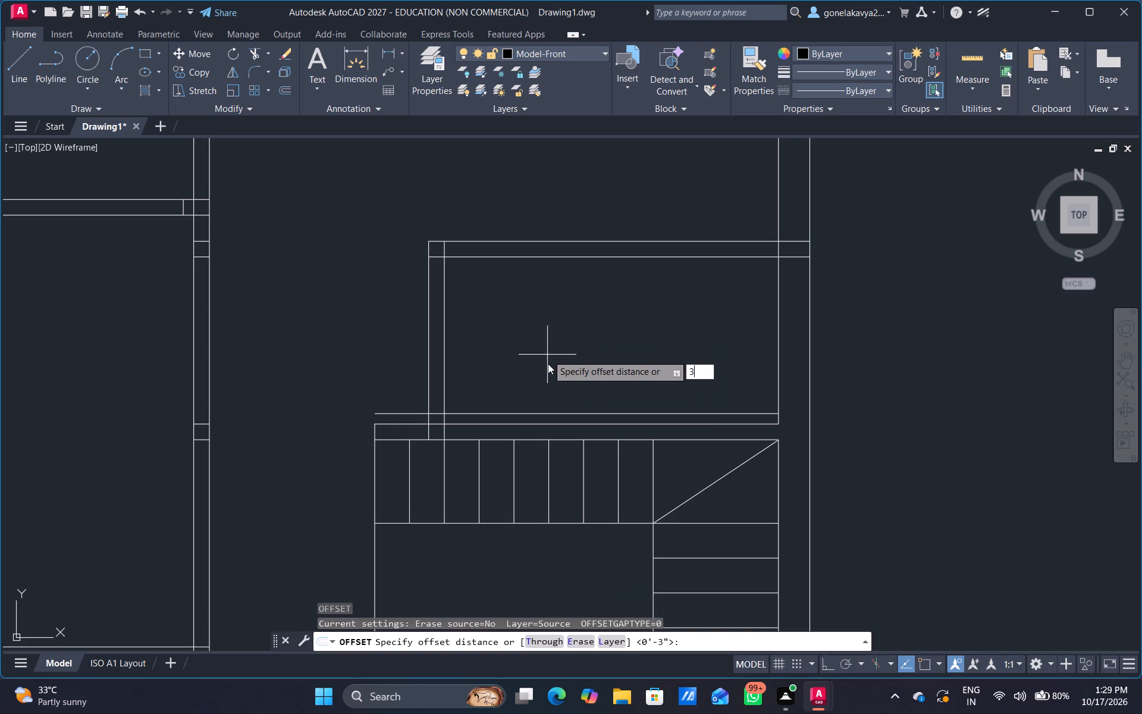
key("apostrophe")
key("Return")
left_click(559, 411)
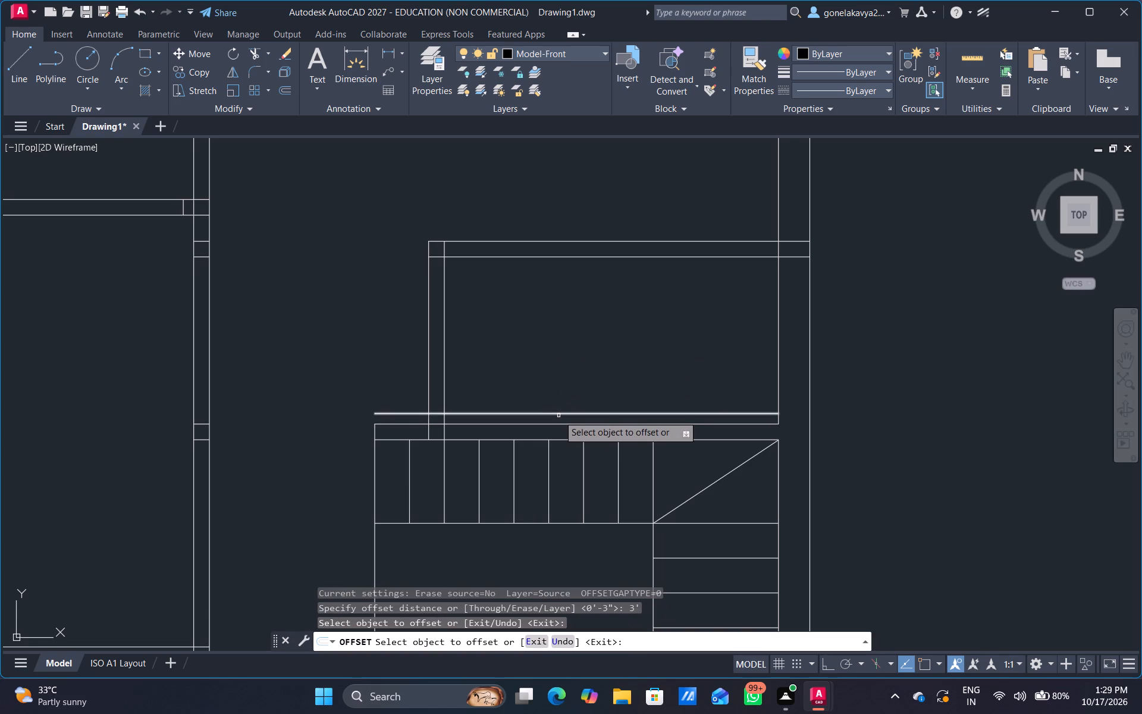
left_click(560, 413)
left_click(567, 377)
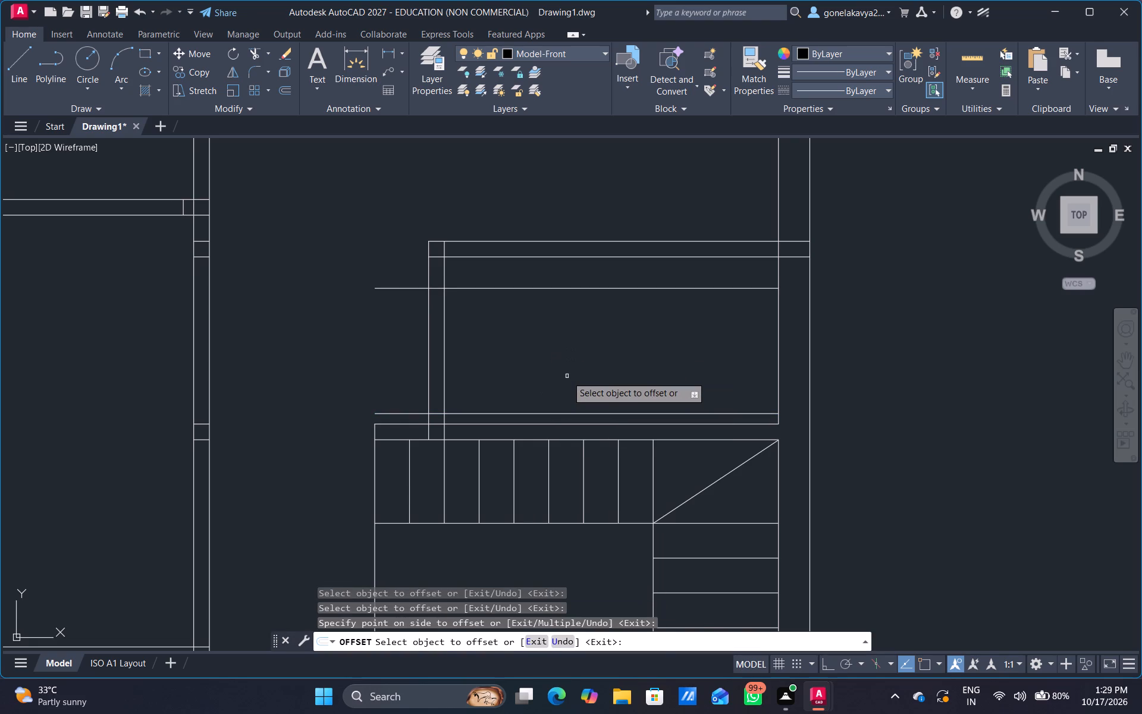
key("Escape")
Trim the small room's inner left wall line between the two offset lines, and the lower offset line's part inside the room.
type("TR")
key("space")
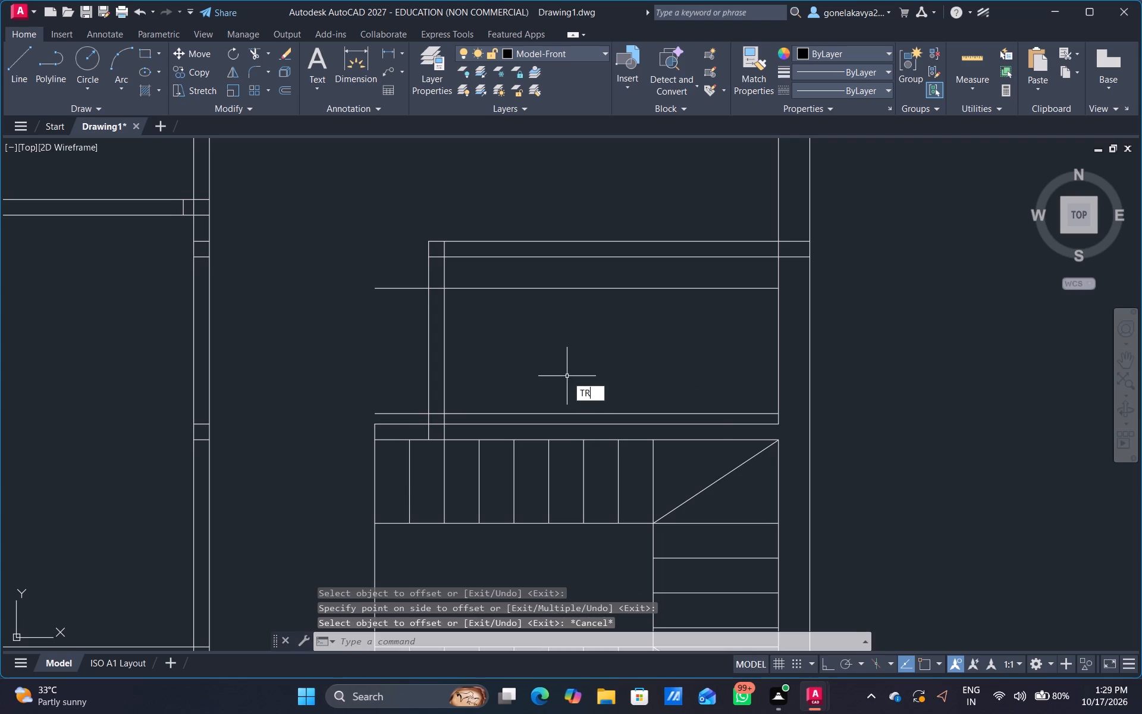
left_click_drag(537, 355, 436, 368)
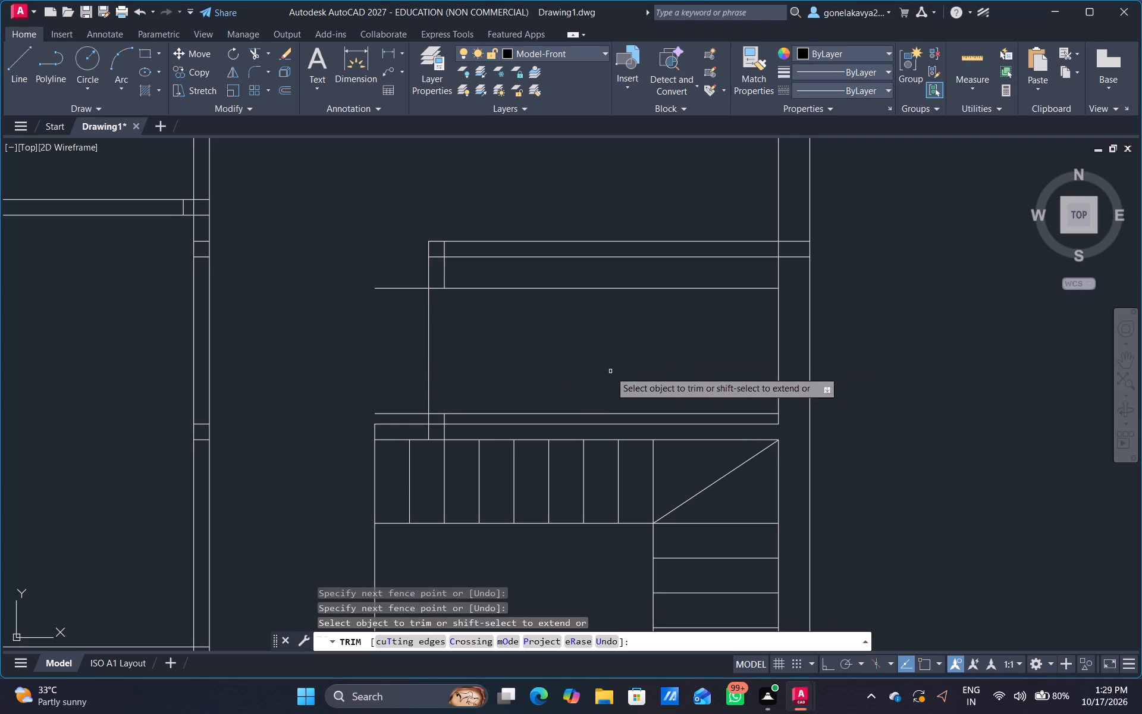
middle_click_drag(610, 368, 666, 354)
scroll(694, 402, "up", 2)
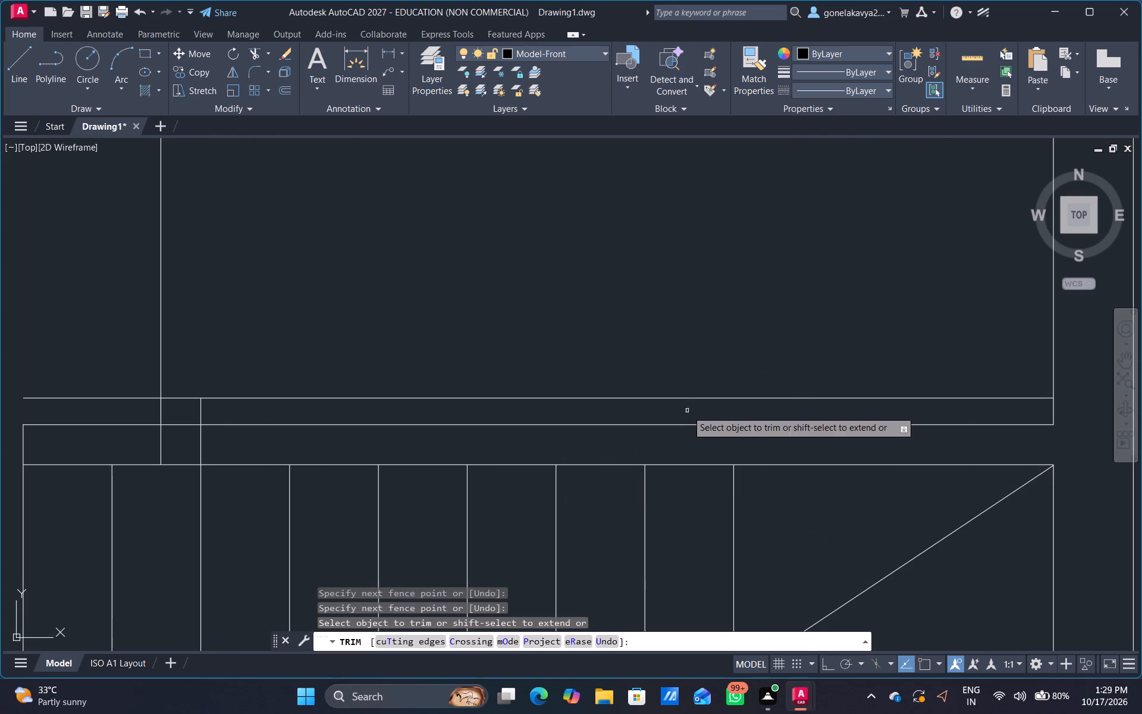
left_click_drag(687, 412, 687, 379)
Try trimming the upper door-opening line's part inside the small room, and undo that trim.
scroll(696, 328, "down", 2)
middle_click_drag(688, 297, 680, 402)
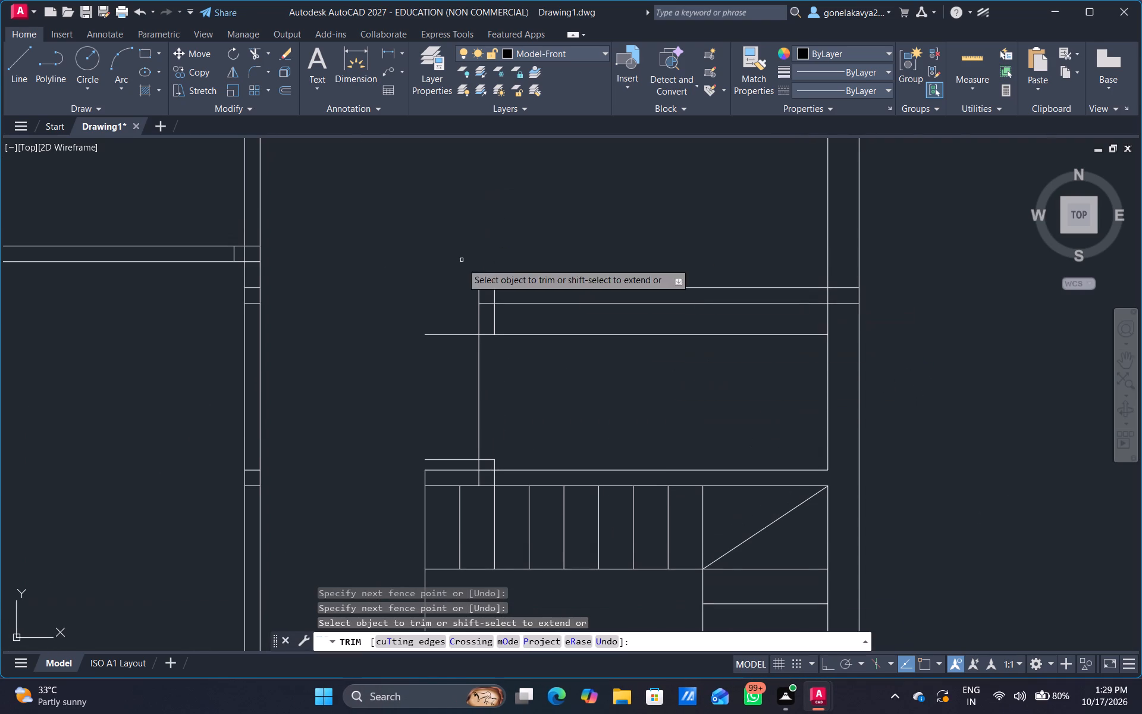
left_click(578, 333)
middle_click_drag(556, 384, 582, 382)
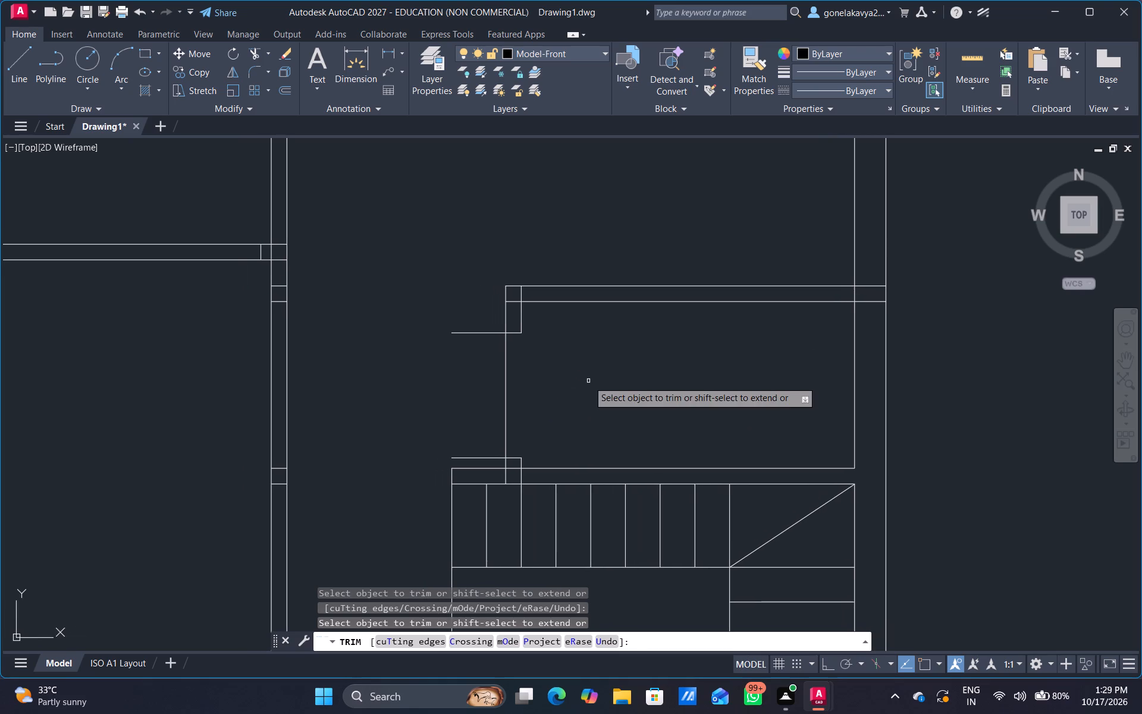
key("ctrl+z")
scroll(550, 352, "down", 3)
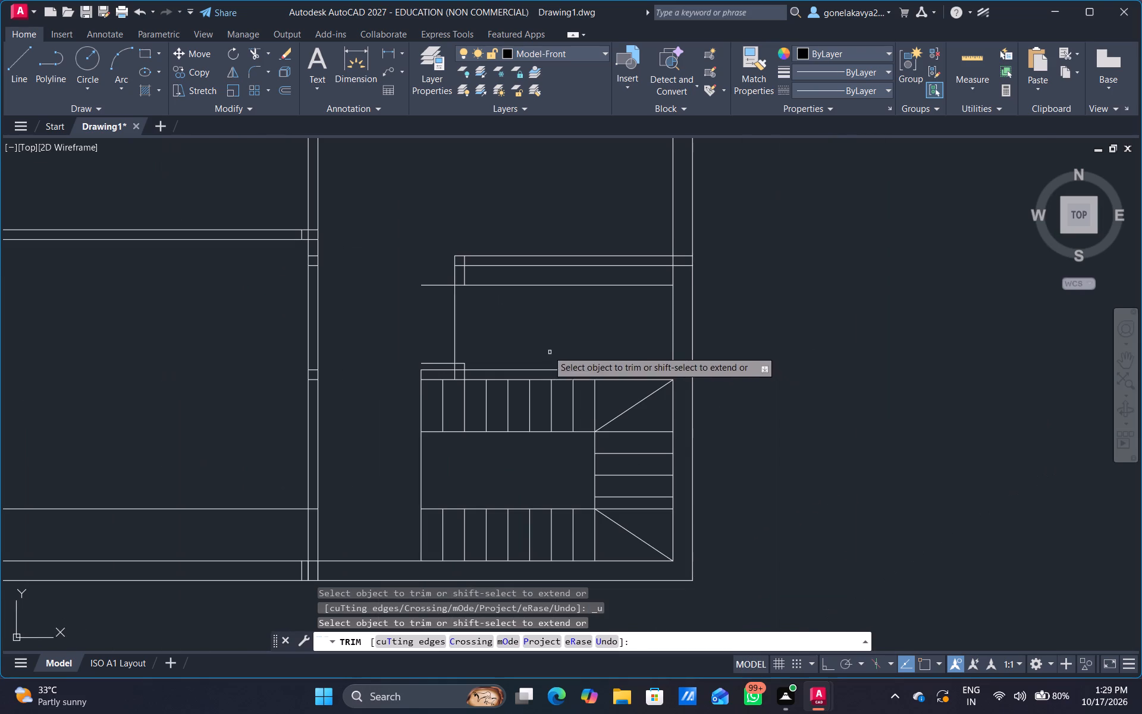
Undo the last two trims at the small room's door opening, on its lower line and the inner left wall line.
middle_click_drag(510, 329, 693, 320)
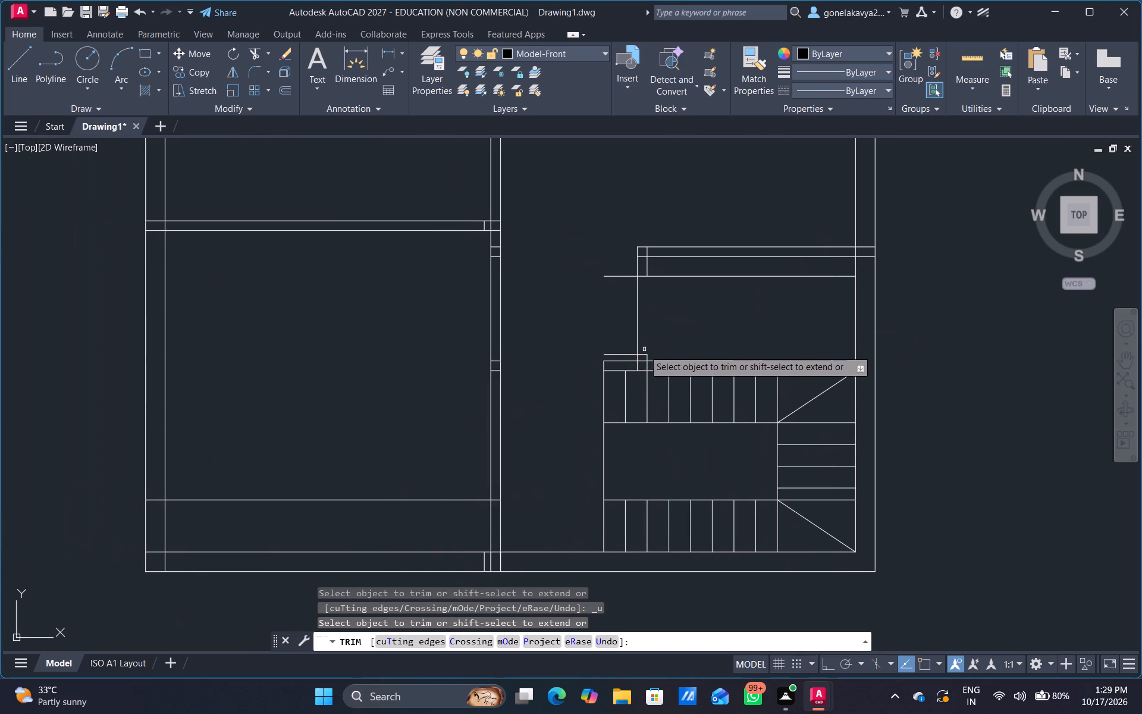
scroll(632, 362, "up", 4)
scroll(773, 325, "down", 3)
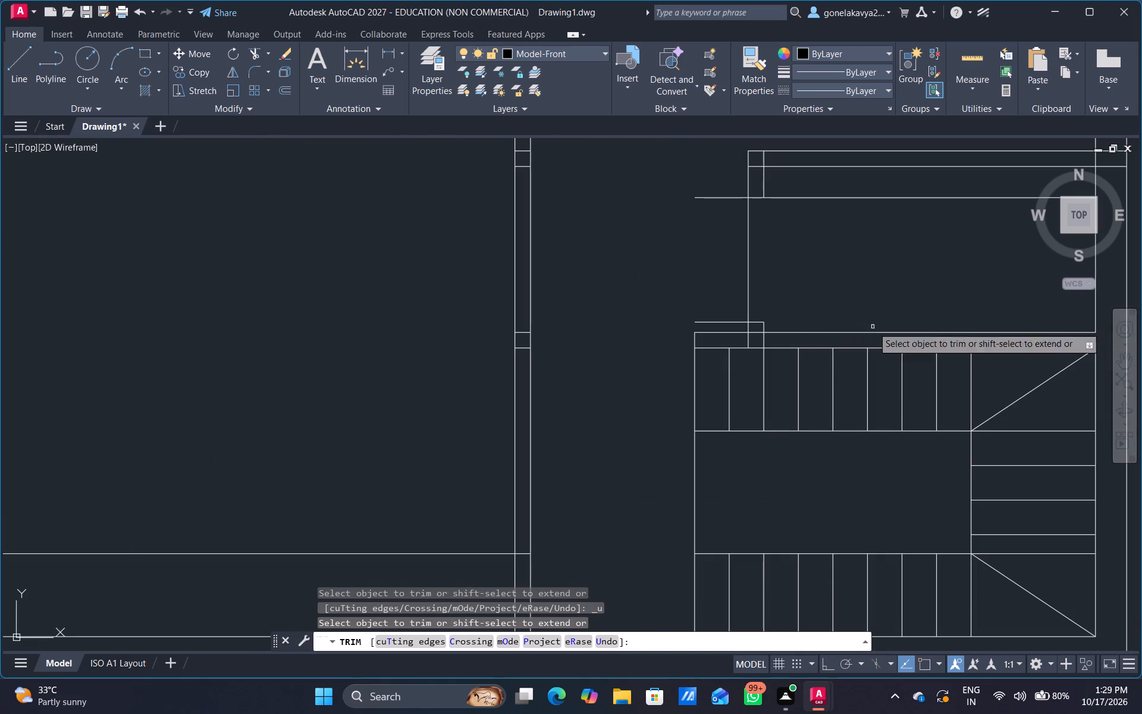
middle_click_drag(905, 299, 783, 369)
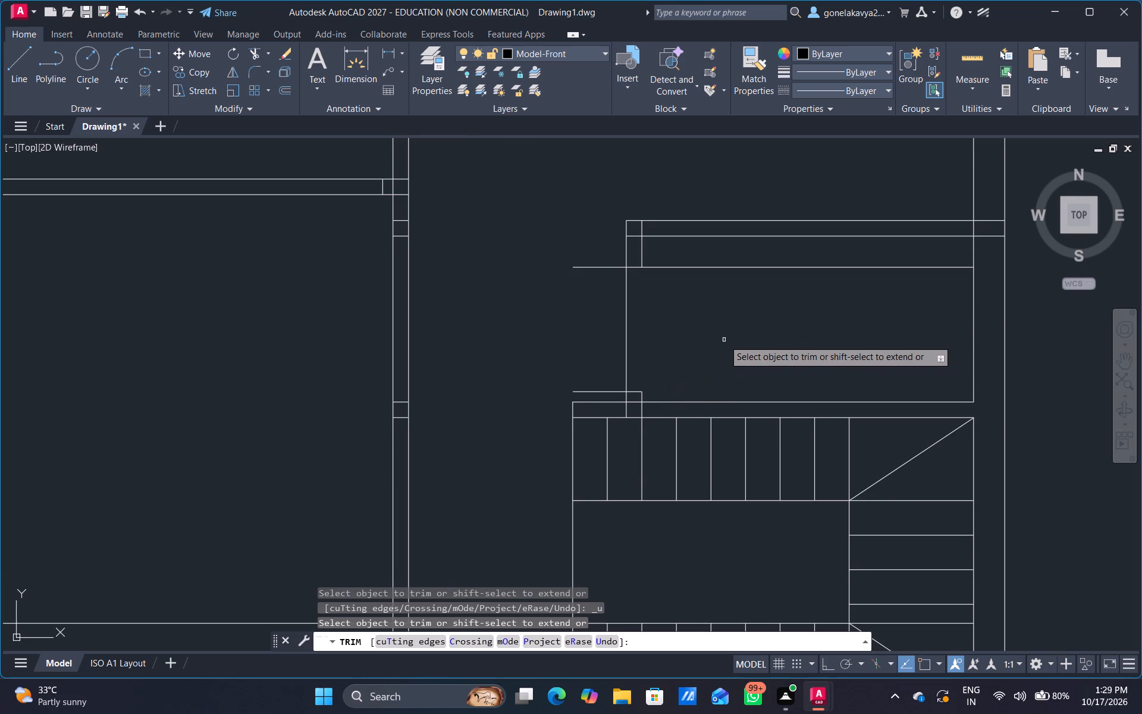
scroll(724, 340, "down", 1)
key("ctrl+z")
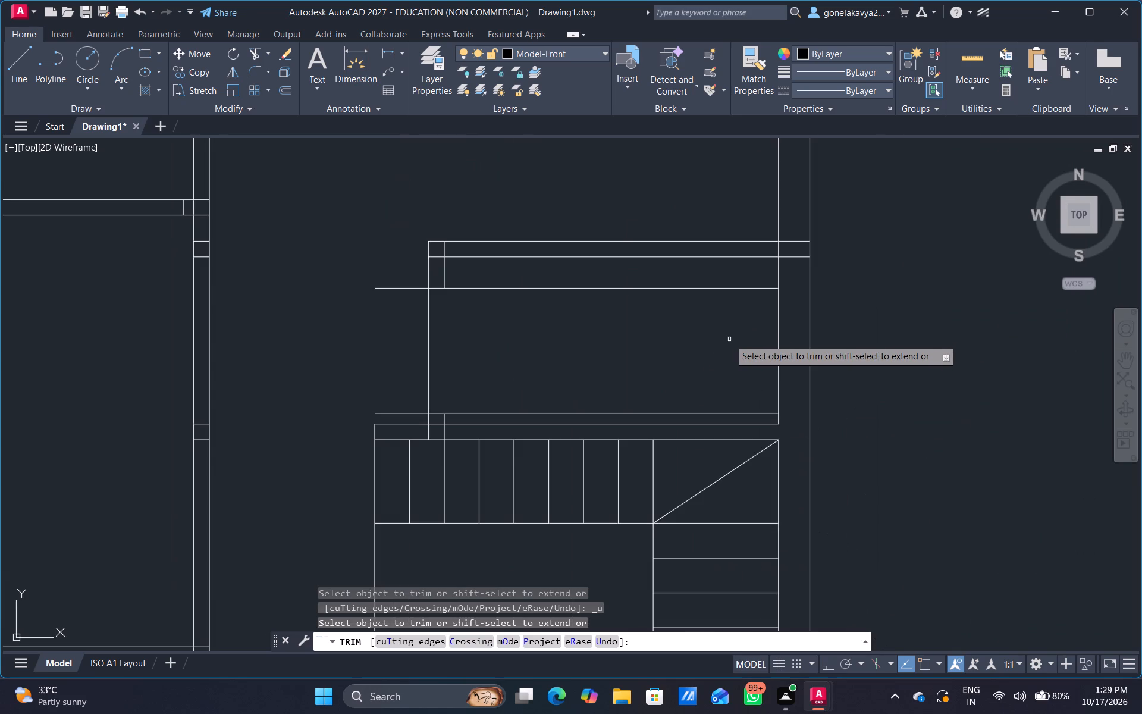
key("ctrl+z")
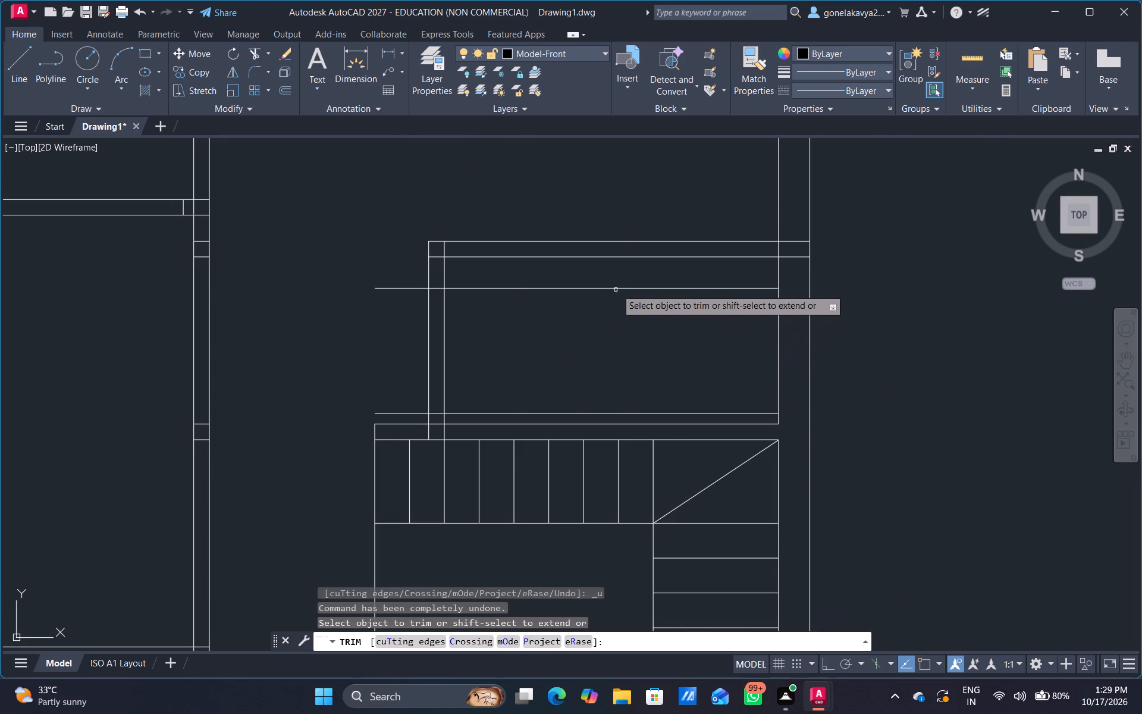
Trim the upper and lower door-opening lines where they run inside the small room.
left_click(617, 288)
scroll(570, 411, "up", 2)
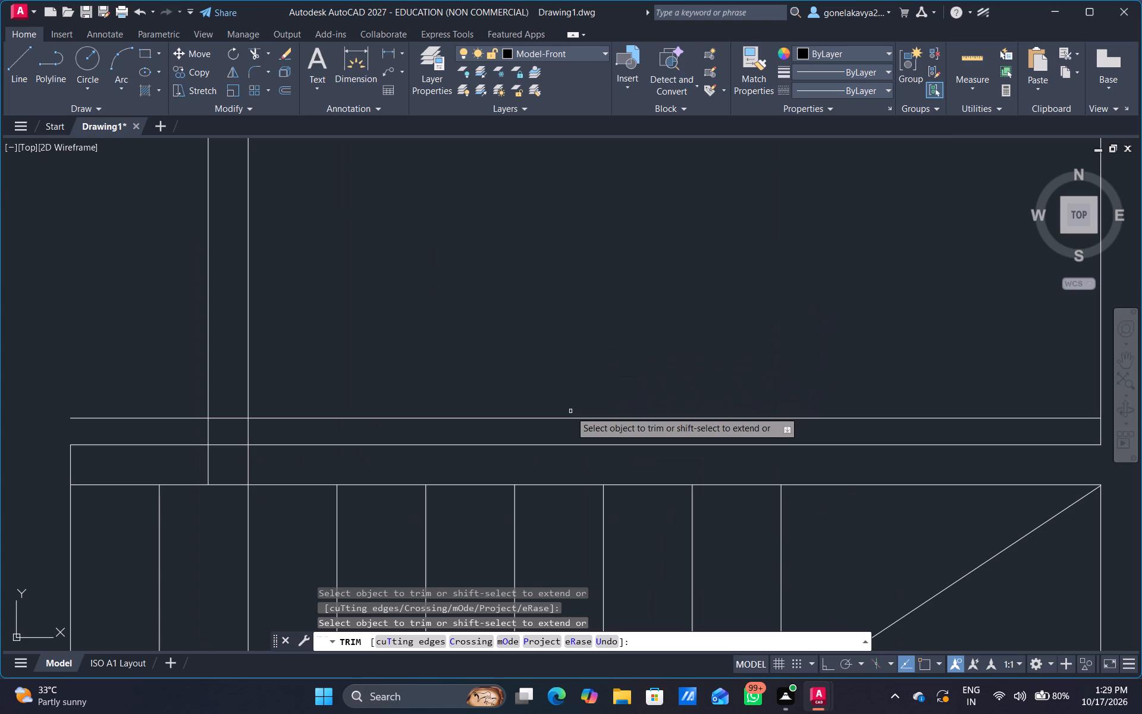
left_click(563, 420)
scroll(526, 394, "down", 2)
middle_click_drag(525, 387, 791, 392)
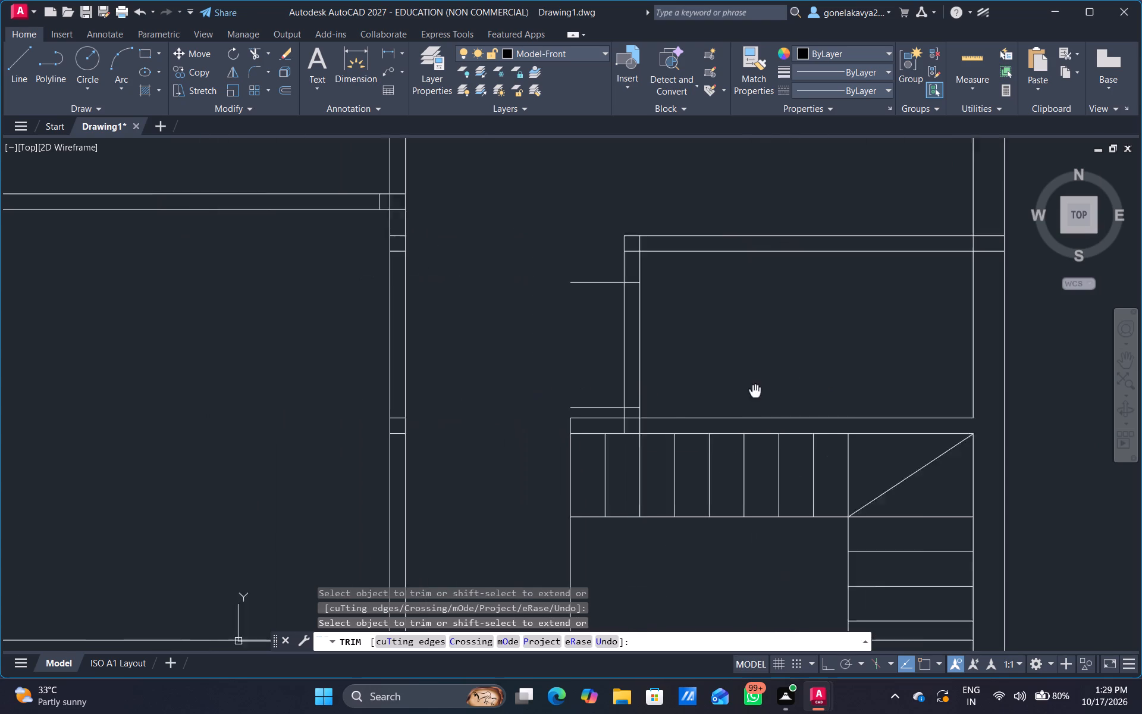
middle_click_drag(791, 392, 826, 395)
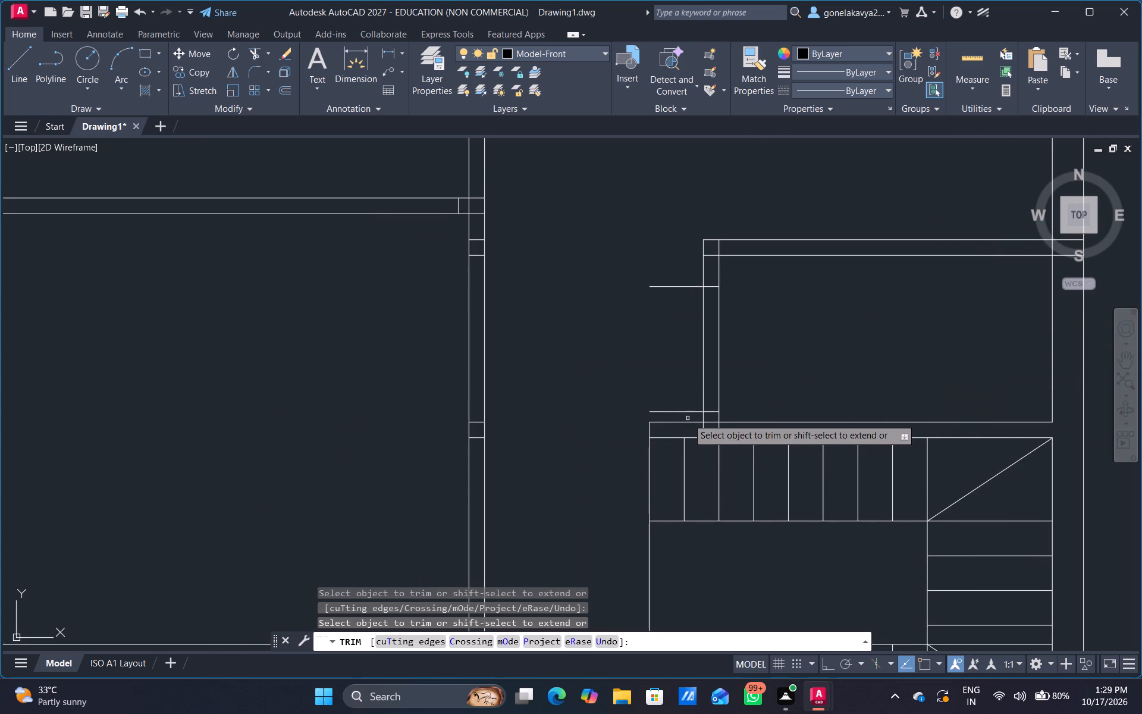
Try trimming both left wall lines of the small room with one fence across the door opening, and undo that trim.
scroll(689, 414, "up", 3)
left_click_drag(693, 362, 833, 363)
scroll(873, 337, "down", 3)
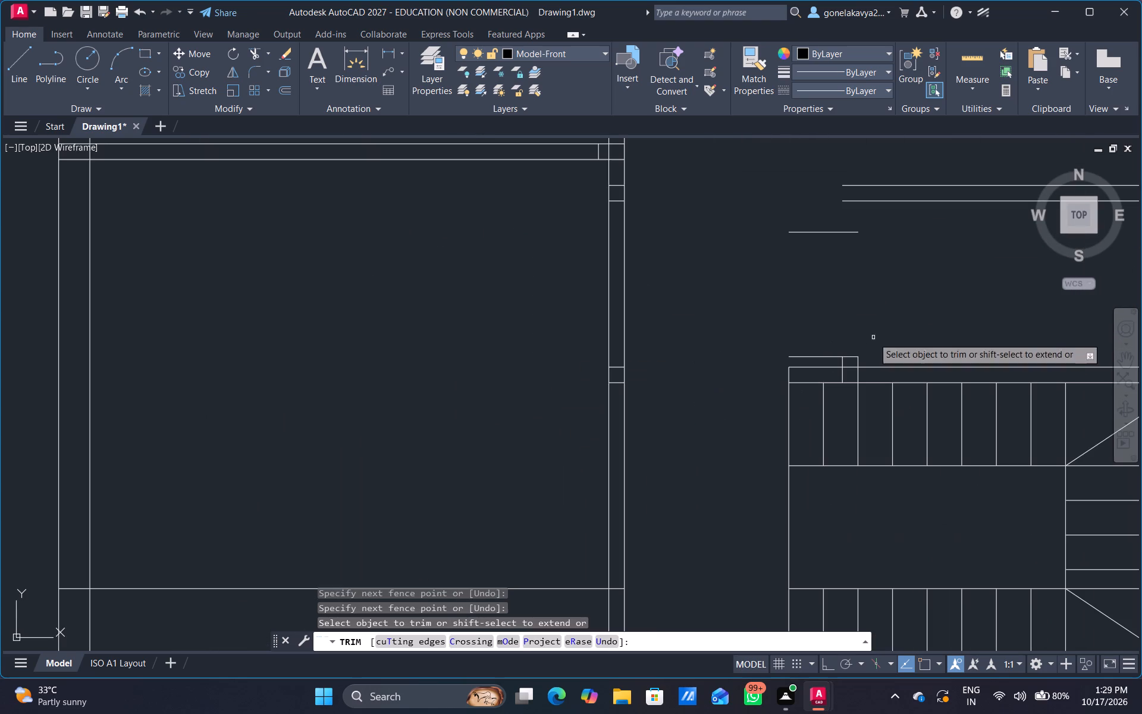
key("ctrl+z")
Trim both left wall lines of the small room between the two door-opening lines.
scroll(734, 311, "down", 3)
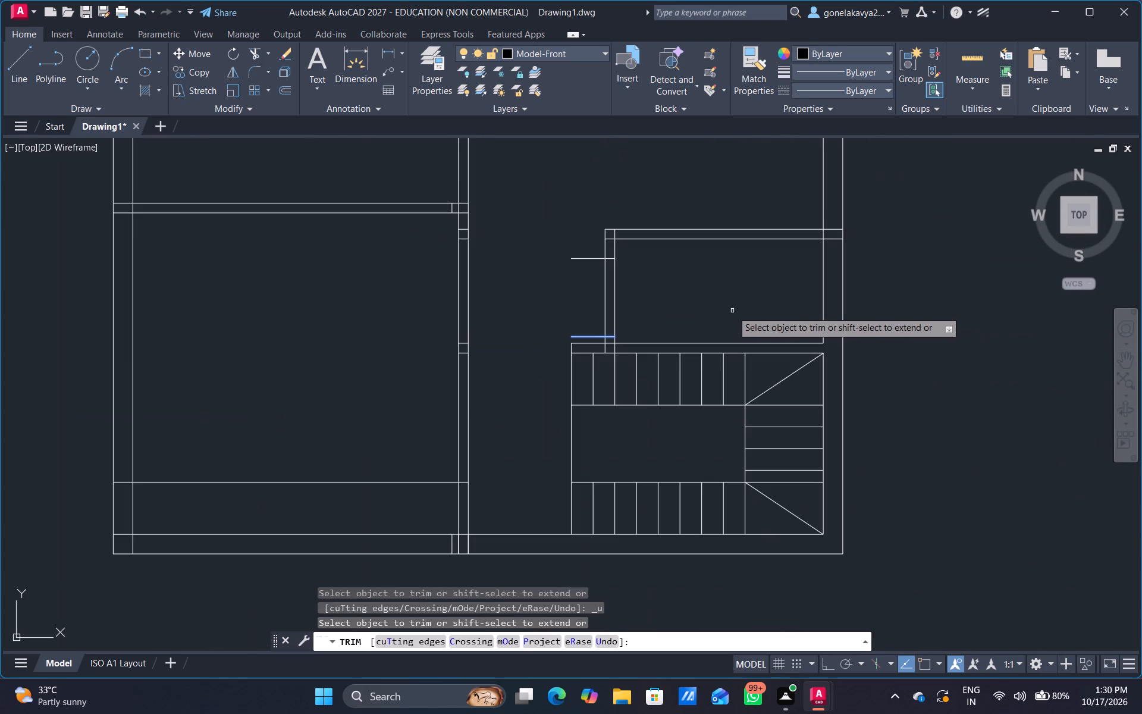
middle_click_drag(682, 297, 802, 352)
scroll(731, 351, "up", 4)
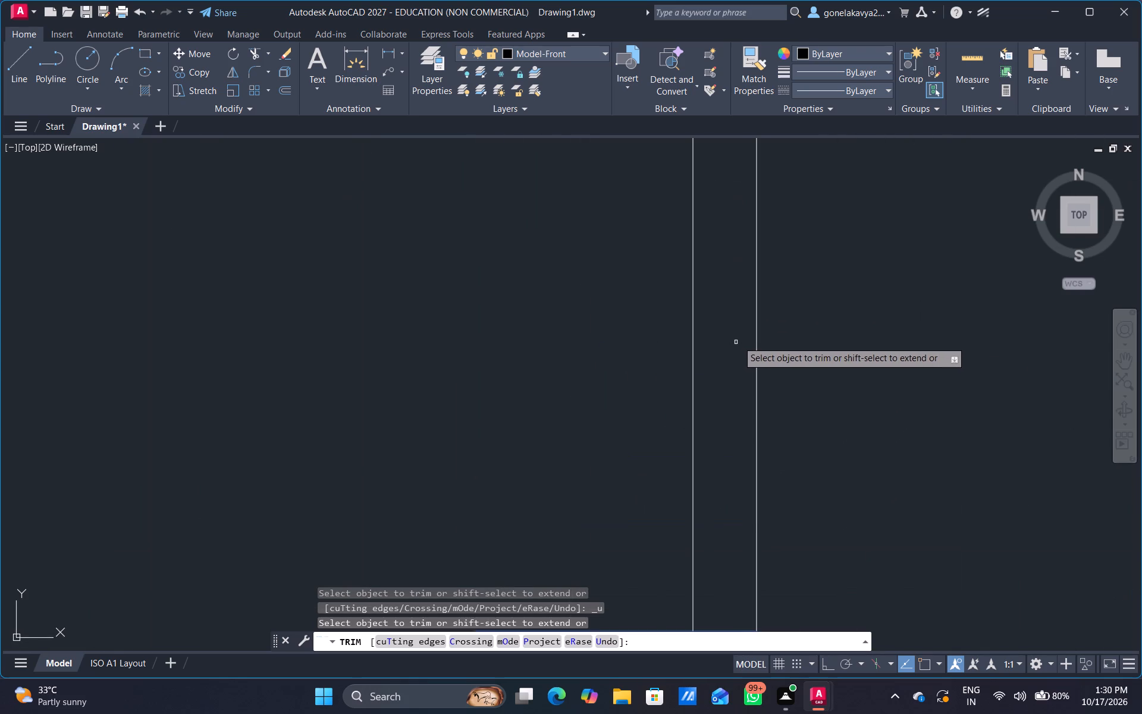
scroll(741, 339, "down", 1)
left_click(751, 336)
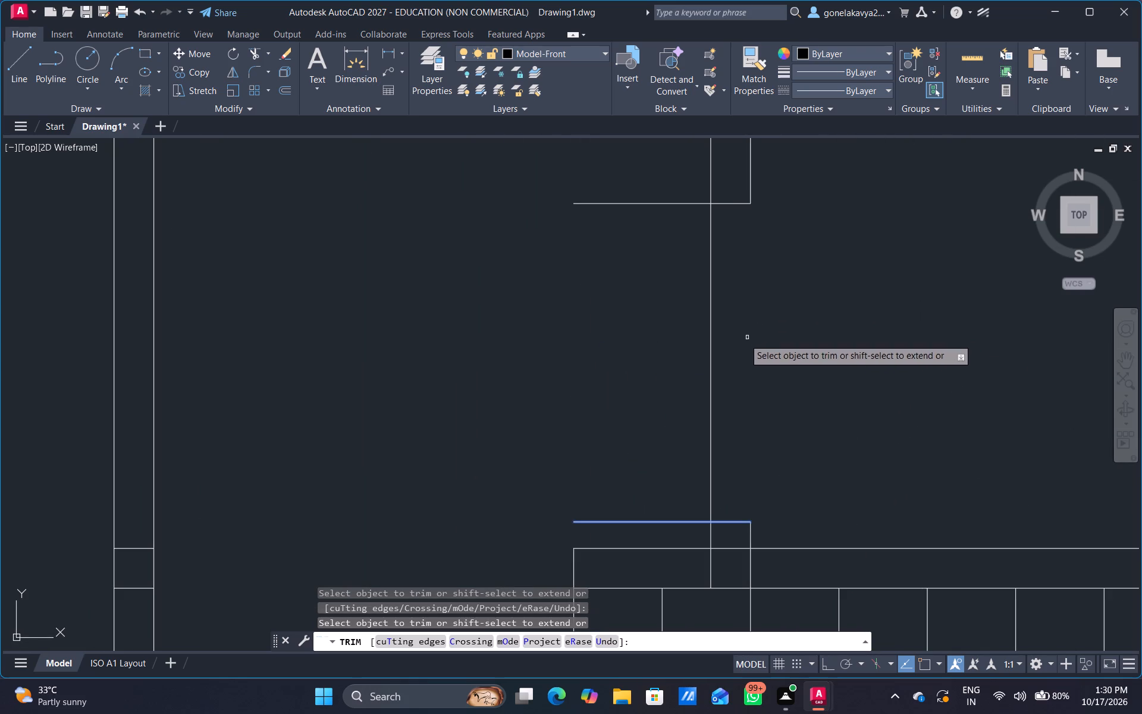
left_click(710, 383)
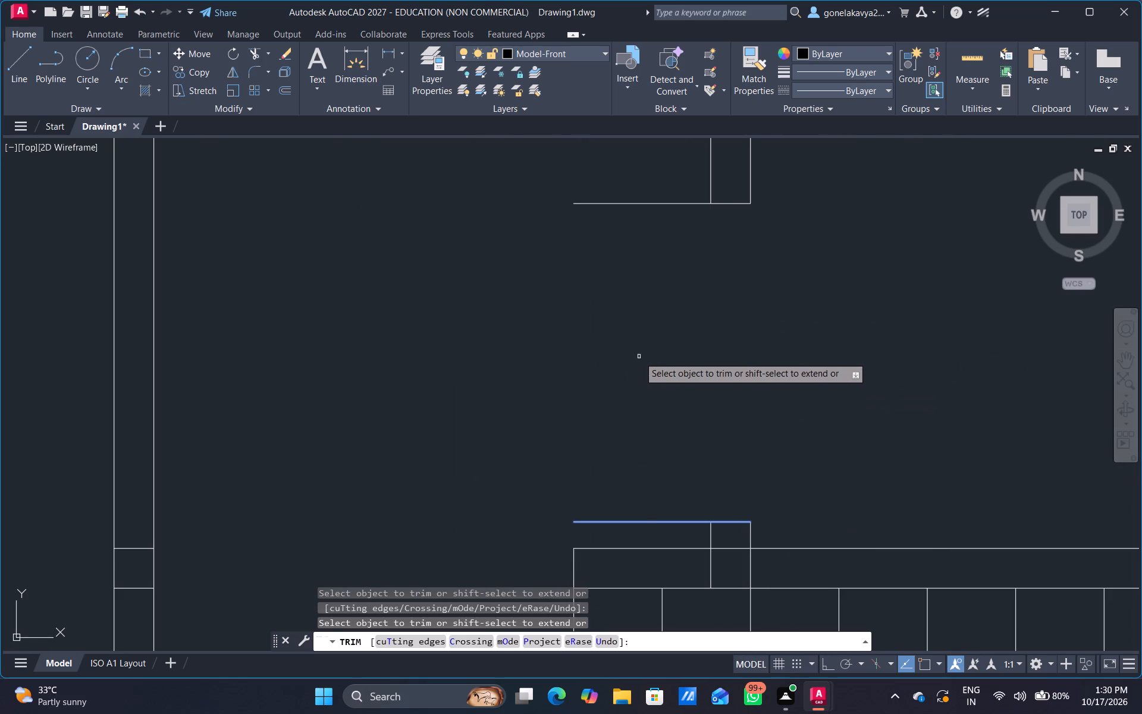
Trim the ends of both door-opening lines that project left beyond the small room's wall.
scroll(632, 343, "down", 1)
middle_click_drag(632, 343, 699, 366)
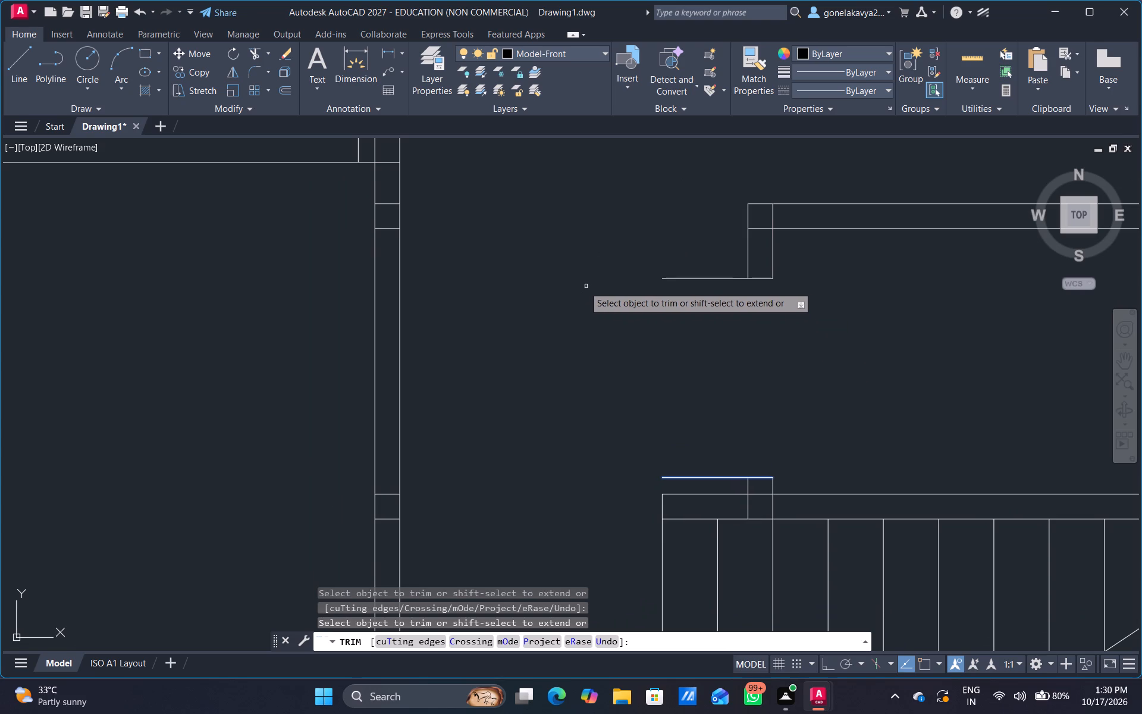
left_click_drag(732, 278, 732, 289)
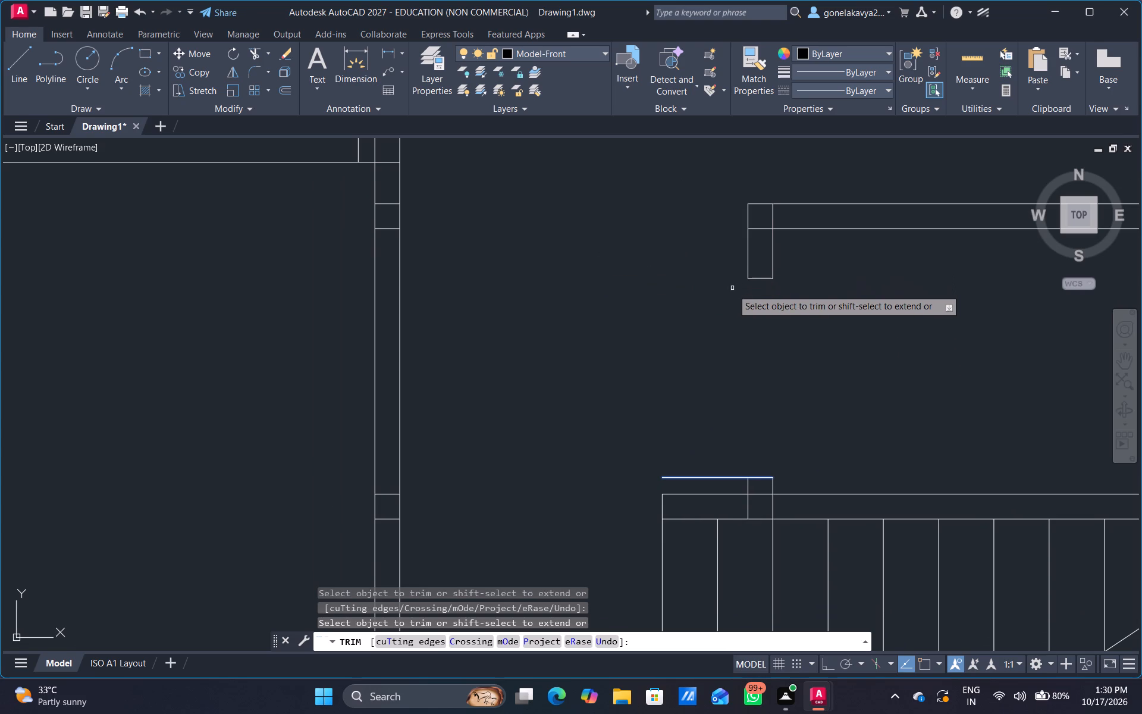
left_click_drag(732, 289, 732, 292)
left_click_drag(726, 481, 727, 462)
Trim the overlapping lines where the small room's lower door jamb meets the stair partition.
scroll(803, 401, "down", 2)
scroll(782, 433, "up", 4)
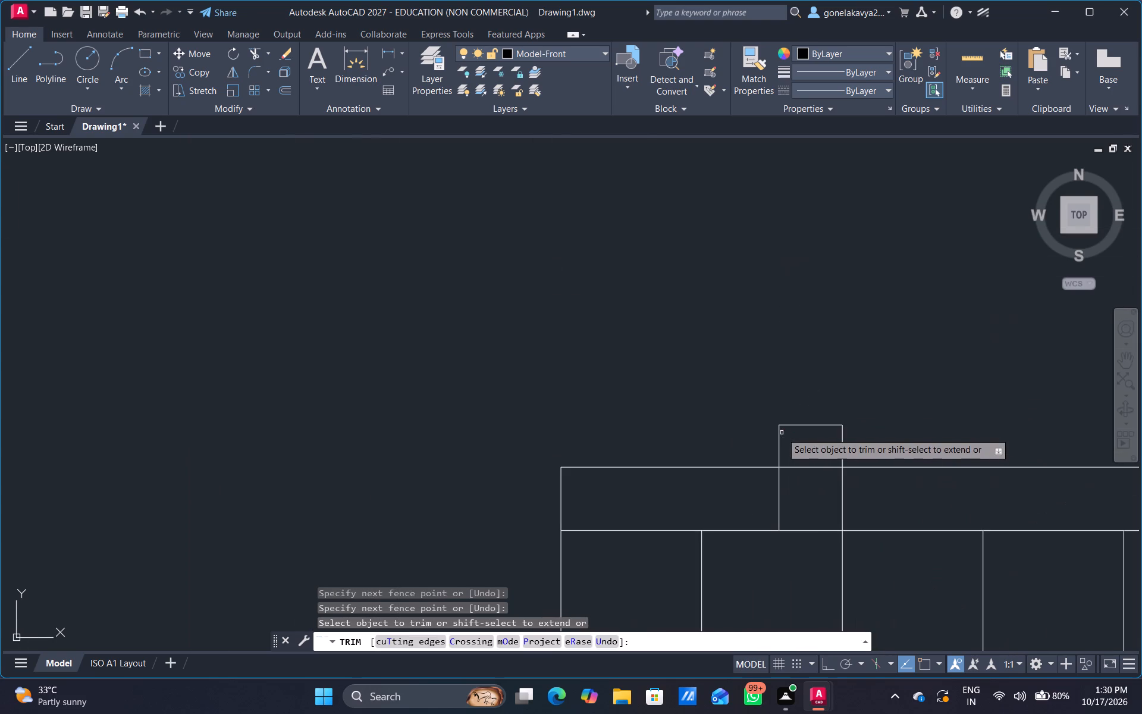
middle_click_drag(727, 421, 717, 318)
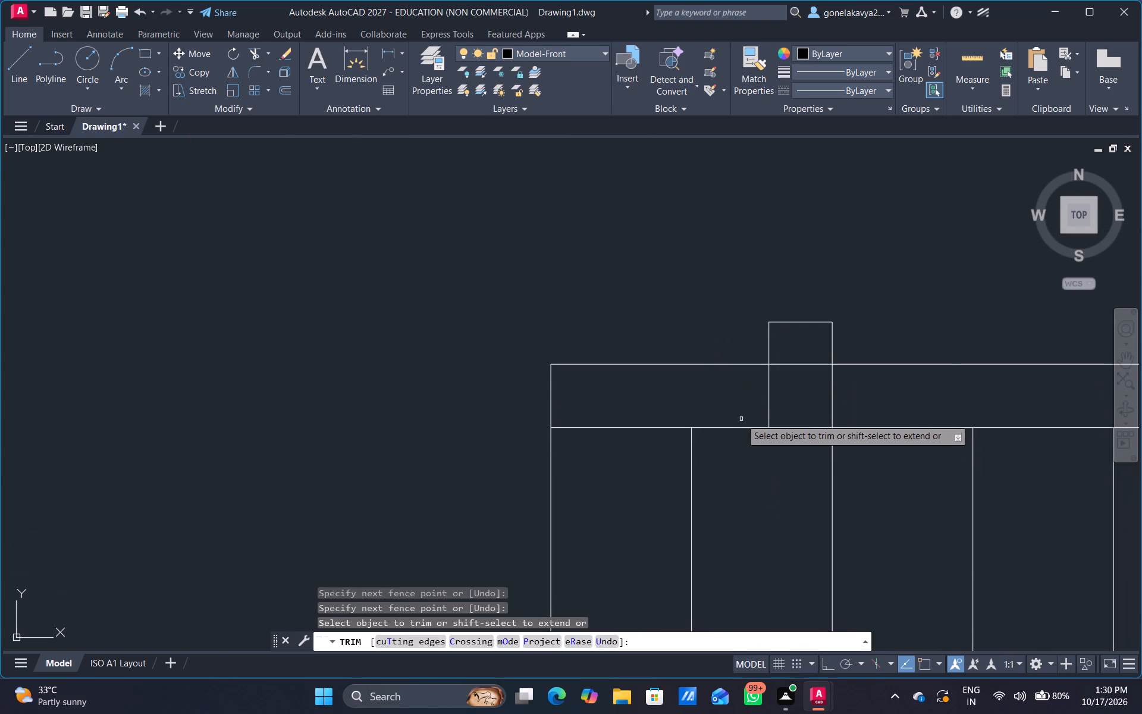
left_click_drag(757, 403, 856, 413)
left_click_drag(819, 399, 804, 353)
Trim the overlapping inner lines at the small room's upper-left wall corner to leave a clean corner.
scroll(820, 371, "down", 3)
middle_click_drag(884, 299, 813, 462)
scroll(733, 356, "up", 3)
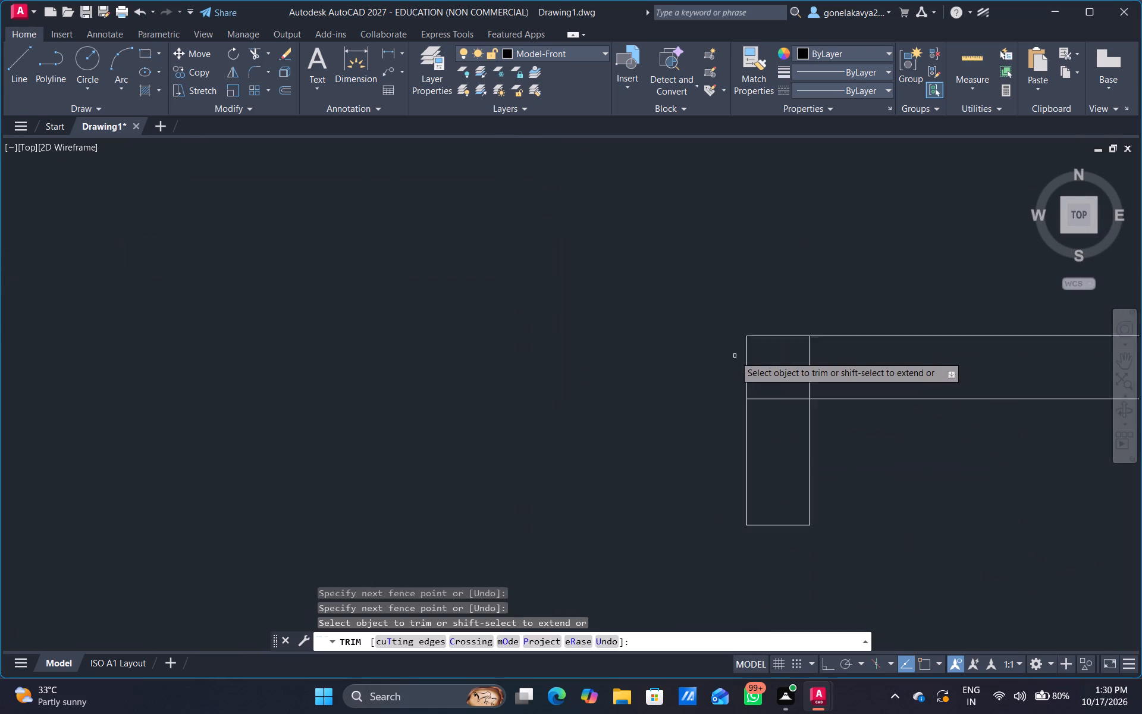
scroll(735, 356, "up", 2)
left_click_drag(808, 397, 823, 514)
left_click_drag(874, 403, 972, 367)
Trim the overlapping lines where the small room's top wall meets the right outer wall.
scroll(986, 393, "down", 4)
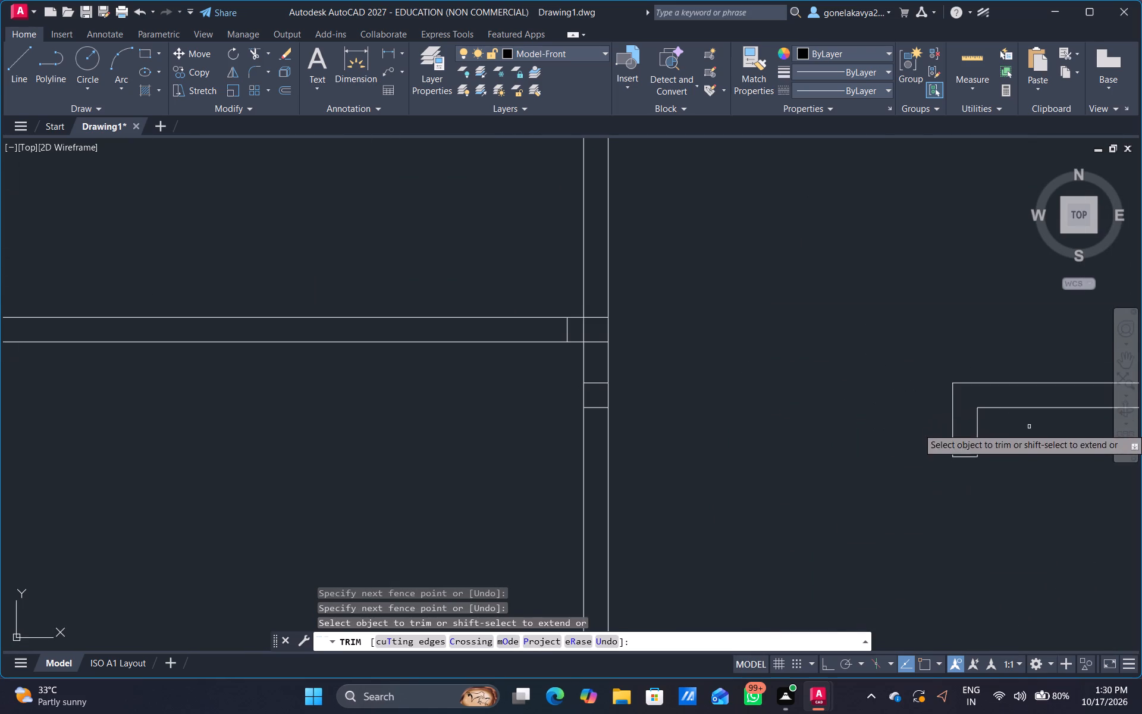
middle_click_drag(1040, 435, 444, 421)
scroll(938, 403, "up", 2)
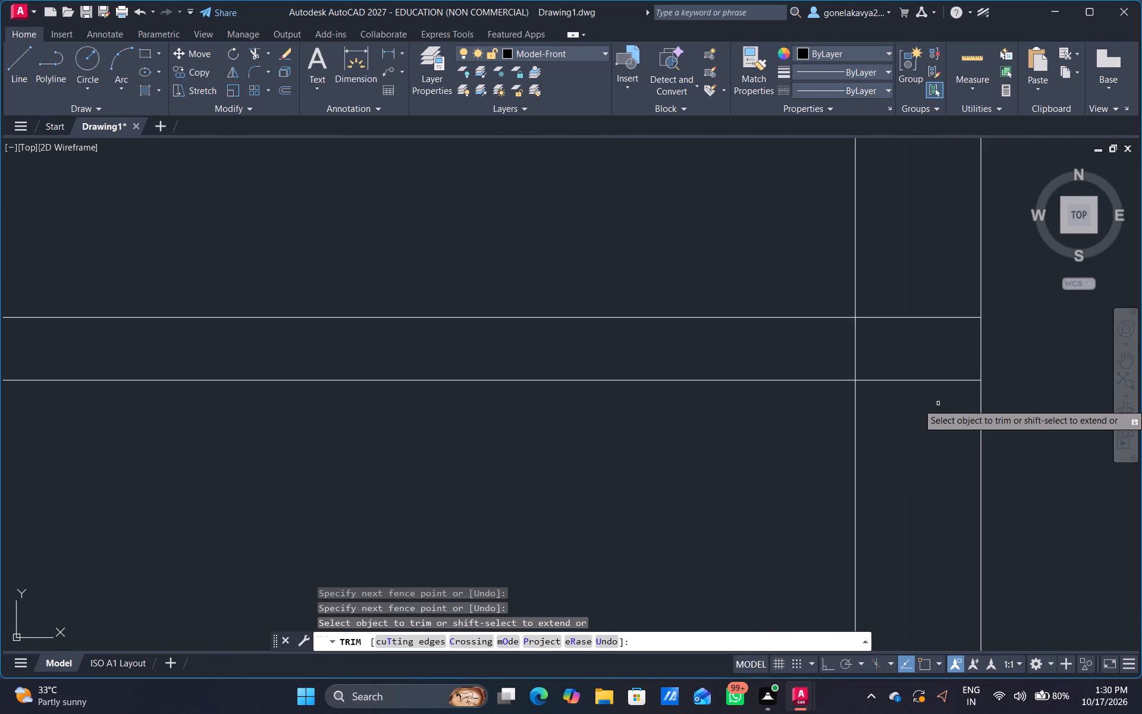
left_click_drag(906, 294, 903, 355)
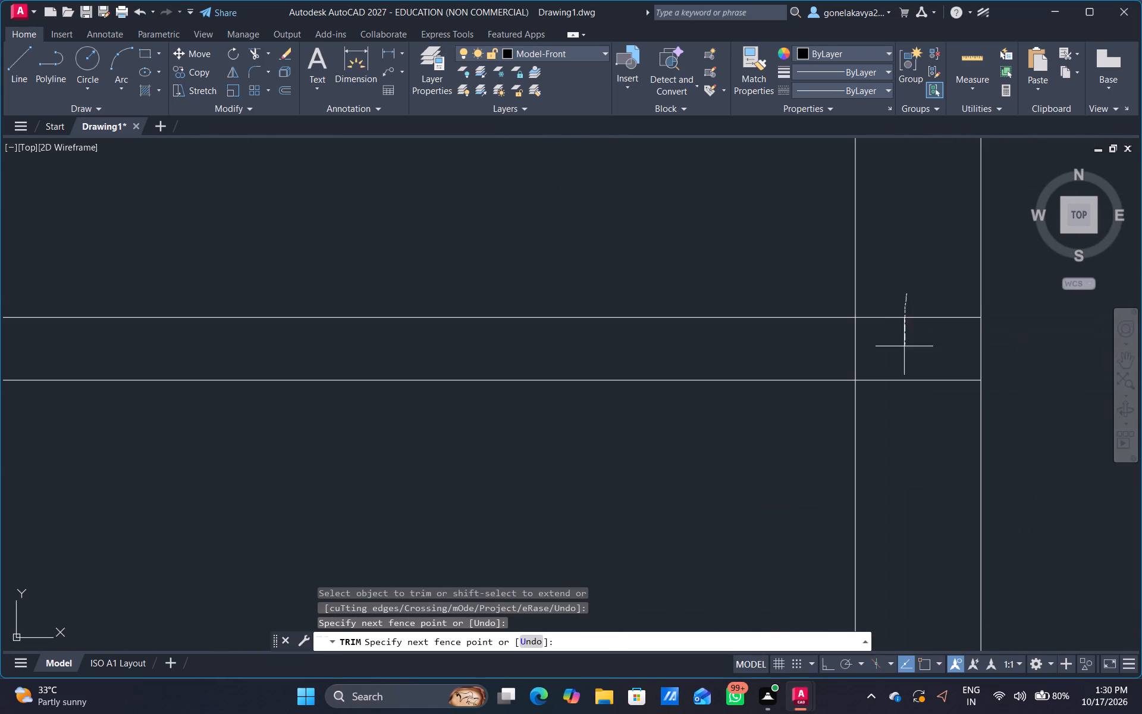
left_click_drag(903, 355, 903, 417)
left_click_drag(881, 353, 777, 353)
Trim the extra horizontal line across the lower-left room, including its part between the two partition lines.
scroll(854, 361, "down", 3)
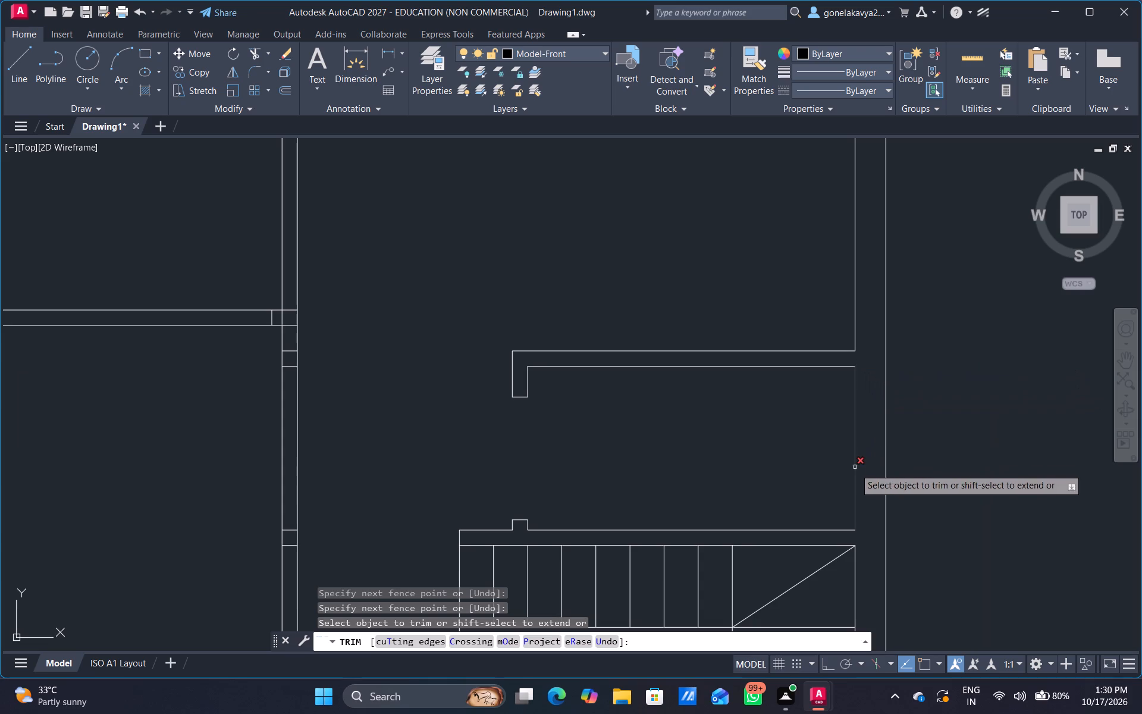
scroll(685, 465, "down", 2)
middle_click_drag(681, 461, 757, 457)
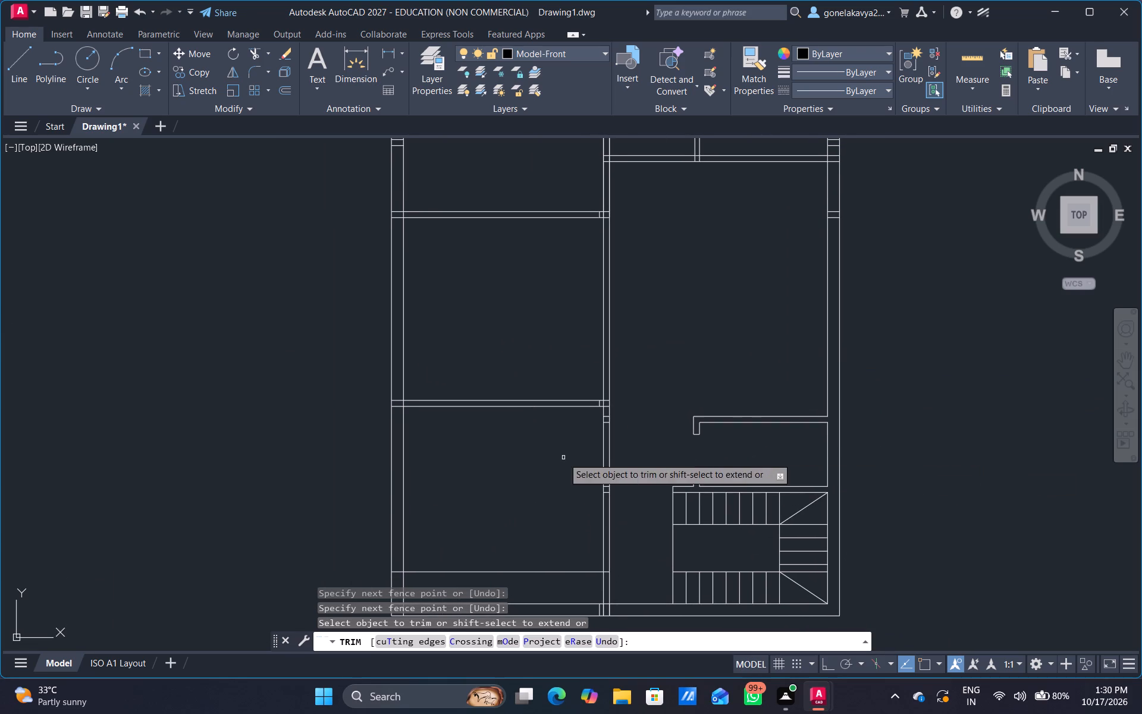
middle_click_drag(569, 442, 621, 292)
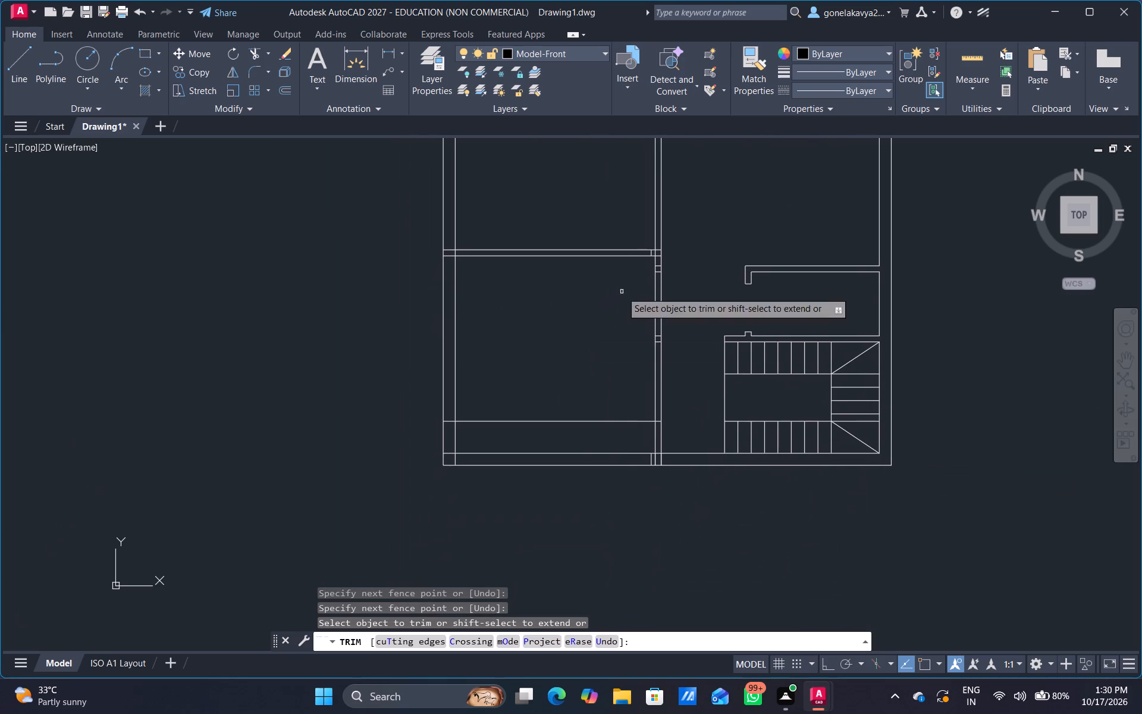
scroll(532, 408, "up", 2)
left_click_drag(548, 412, 603, 495)
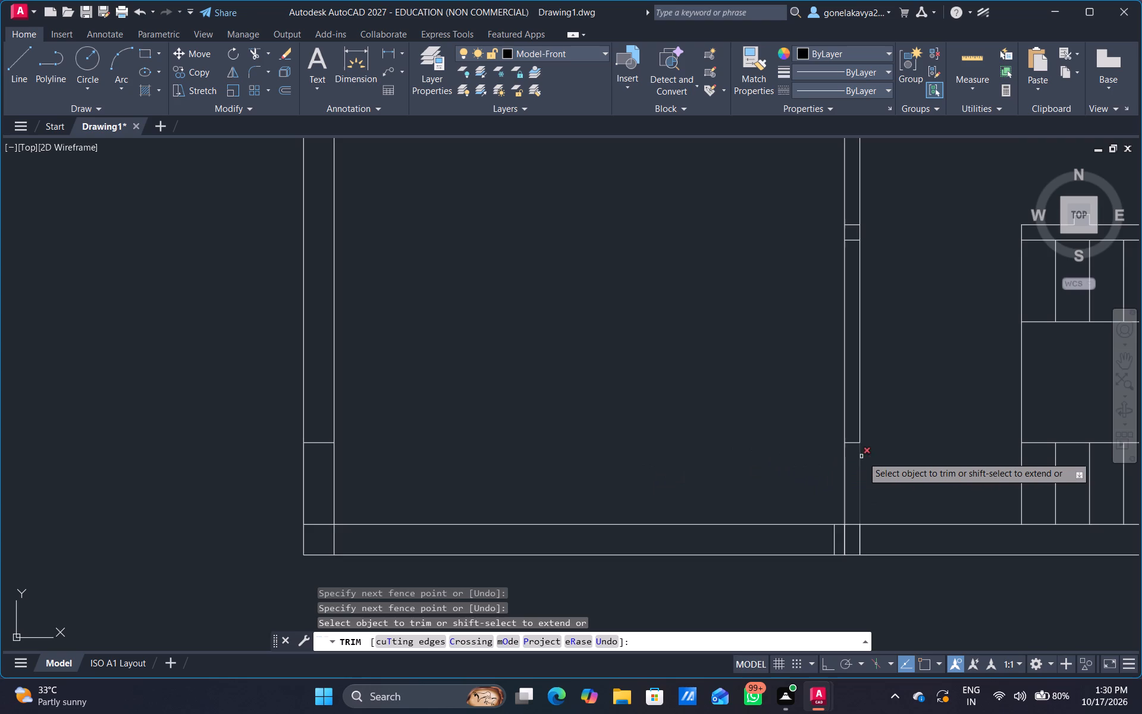
scroll(864, 456, "up", 2)
scroll(675, 462, "down", 2)
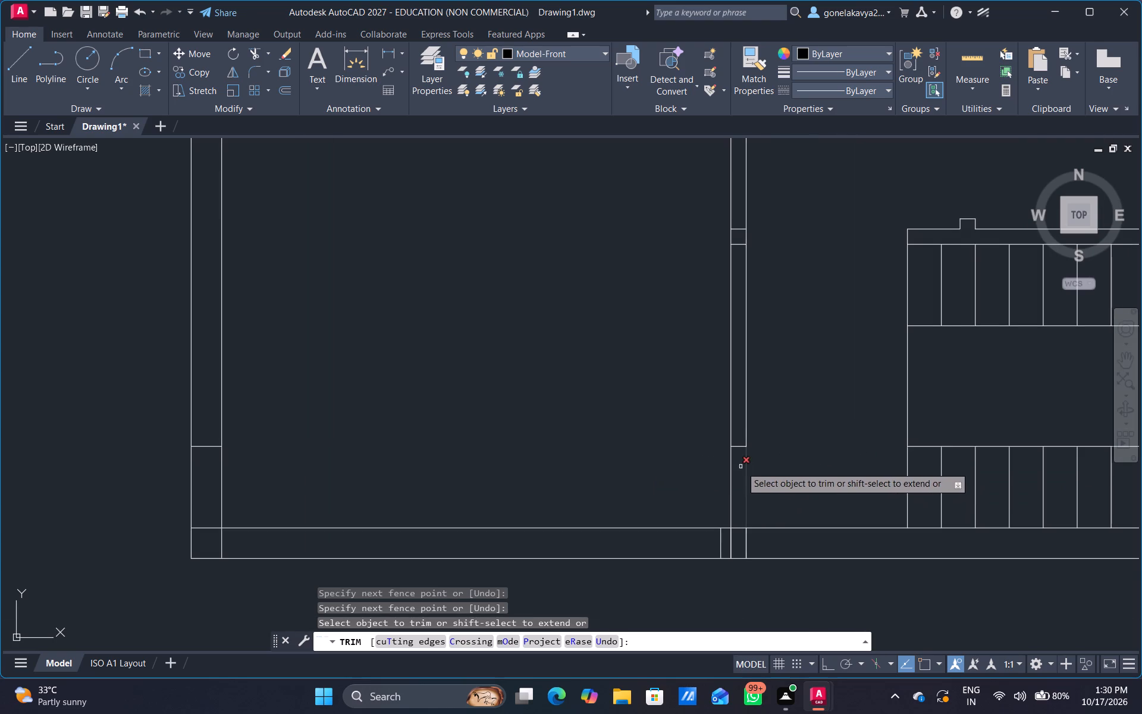
scroll(744, 458, "up", 2)
left_click_drag(727, 421, 726, 466)
scroll(643, 480, "down", 2)
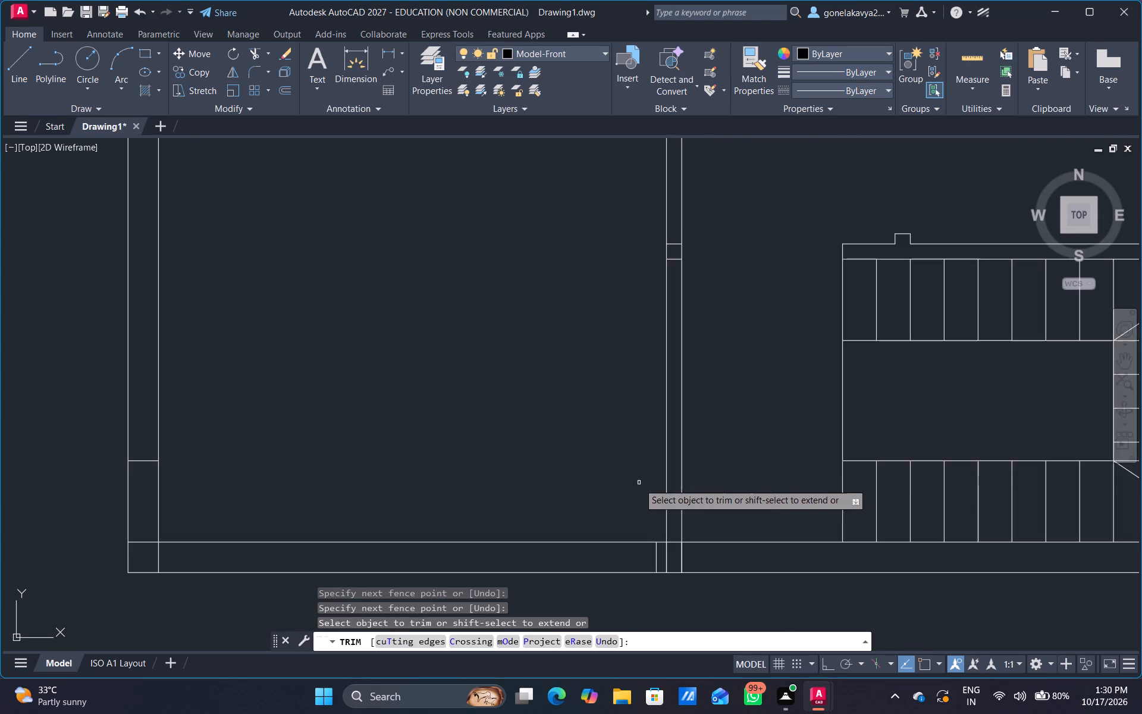
Trim the vertical lines inside the bottom outer wall below the partition, and the inner wall line between the partition lines.
middle_click_drag(628, 485, 663, 342)
scroll(710, 419, "up", 3)
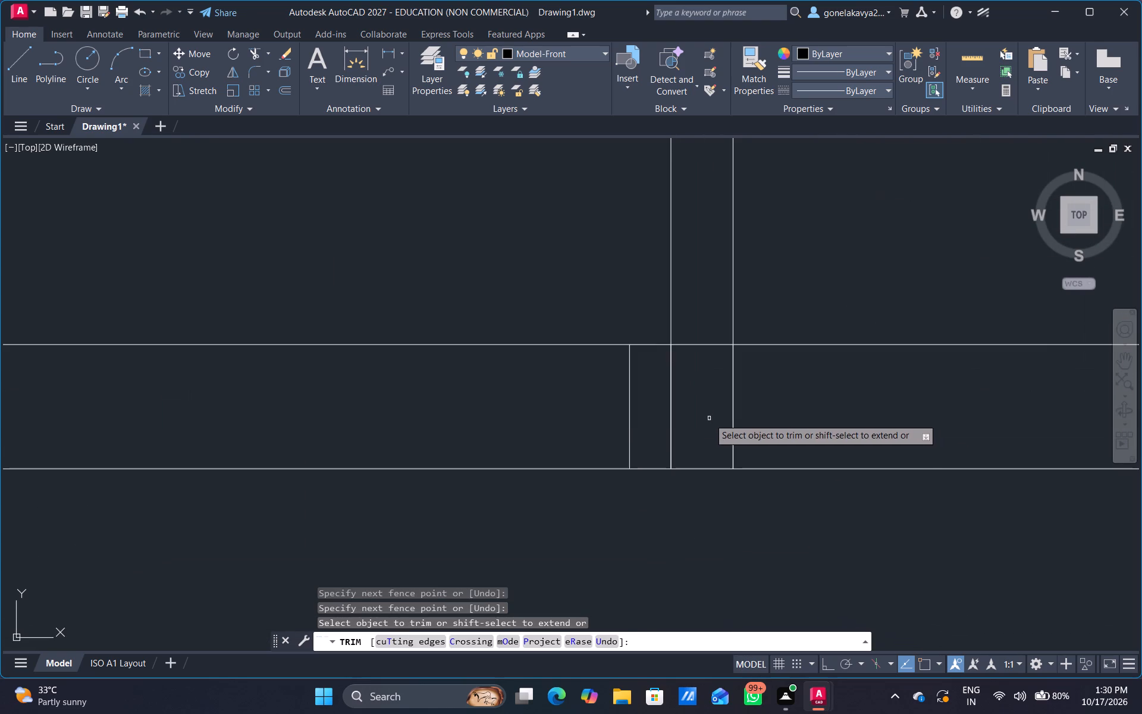
left_click_drag(586, 405, 765, 436)
left_click_drag(699, 353, 713, 309)
Trim the inner wall lines that extend into the outer wall at the floor plan's bottom-left corner.
scroll(697, 318, "down", 4)
middle_click_drag(693, 340, 956, 369)
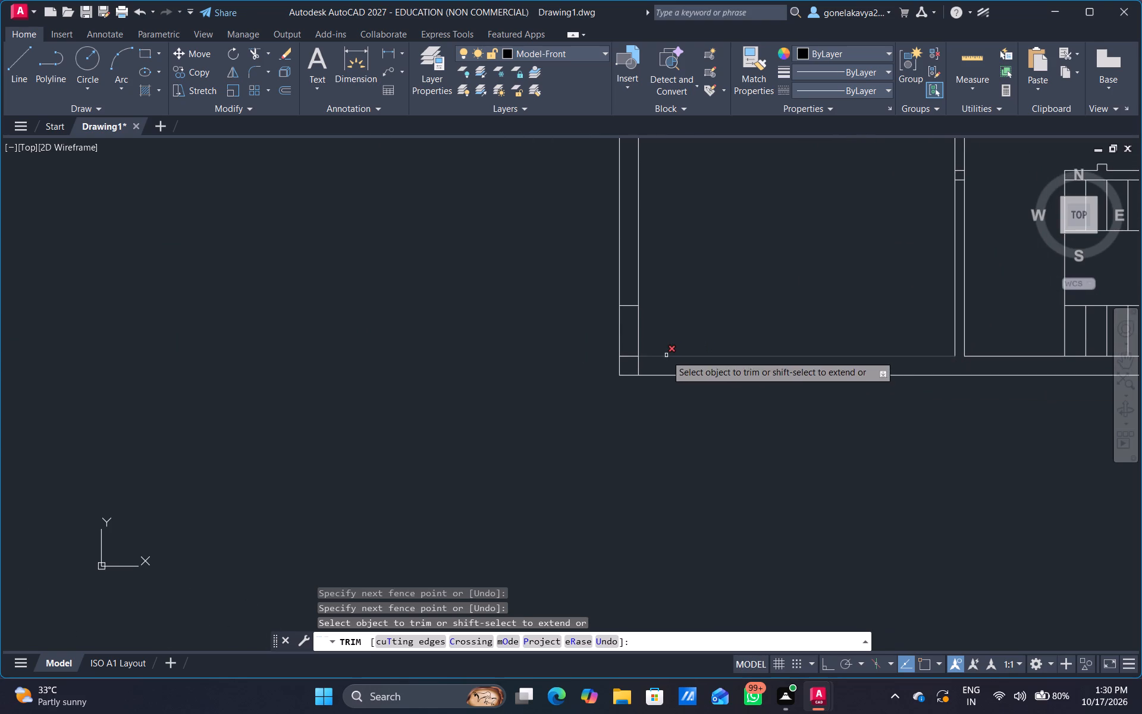
middle_click(666, 355)
middle_click_drag(684, 364, 863, 386)
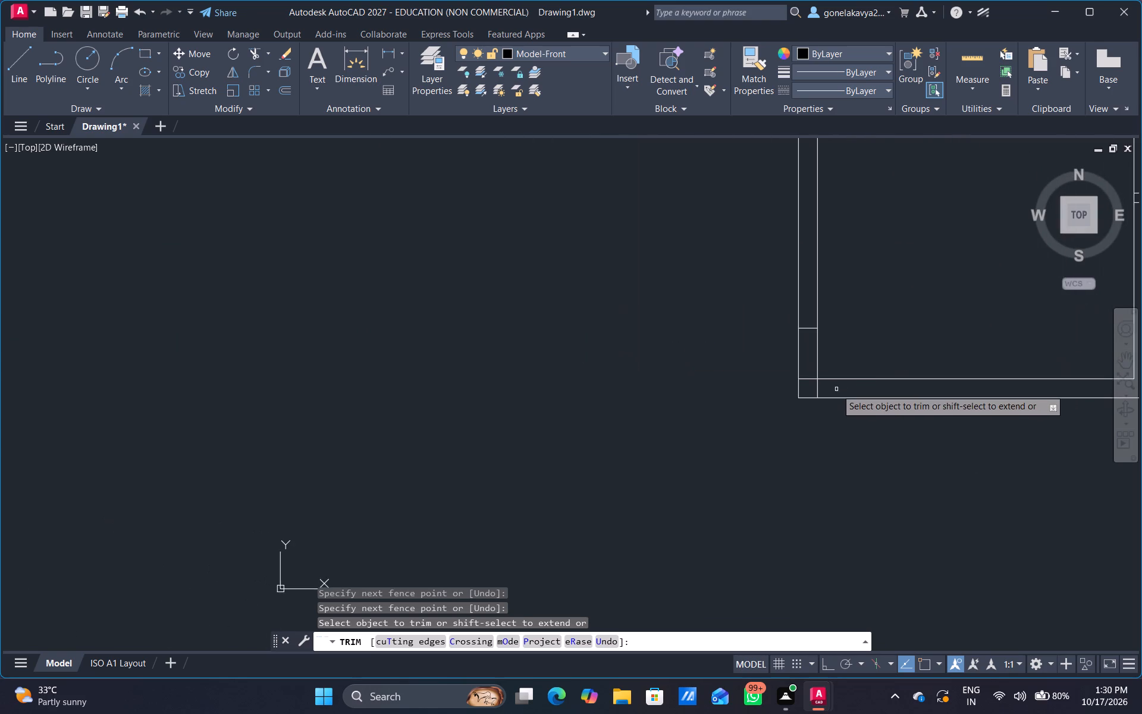
scroll(820, 383, "up", 5)
left_click_drag(733, 302, 757, 430)
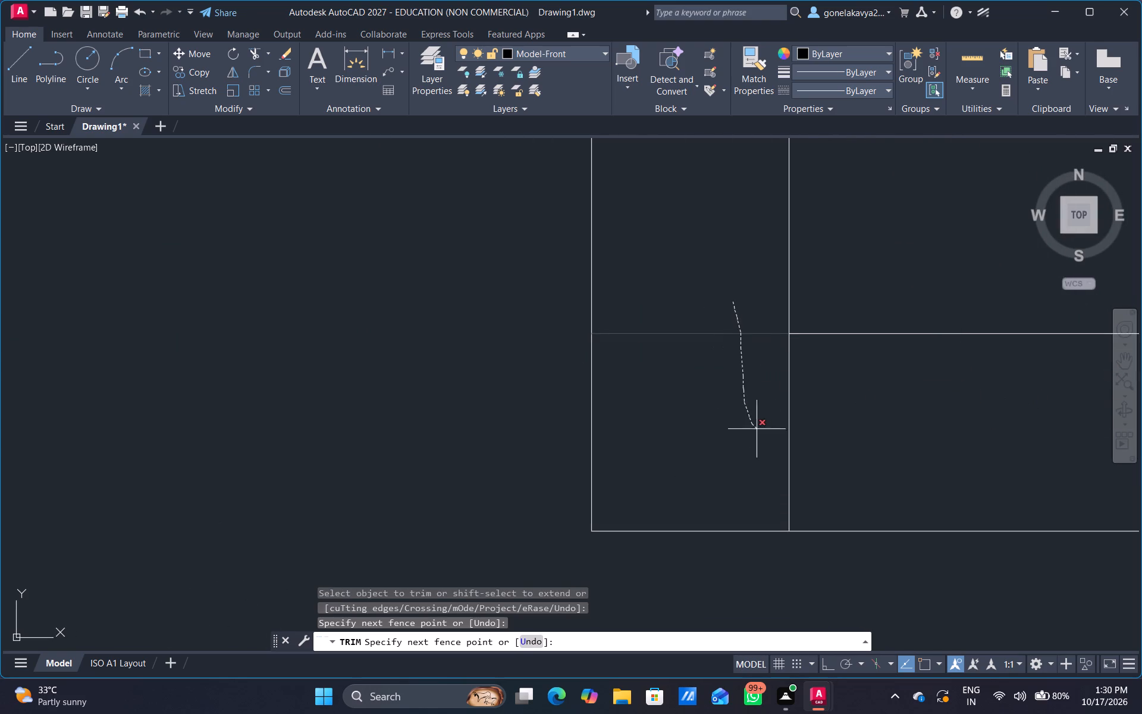
left_click_drag(757, 430, 884, 455)
Trim the leftover short horizontal line inside the left outer wall, above the bottom-left corner.
scroll(870, 230, "down", 4)
middle_click_drag(879, 216, 769, 424)
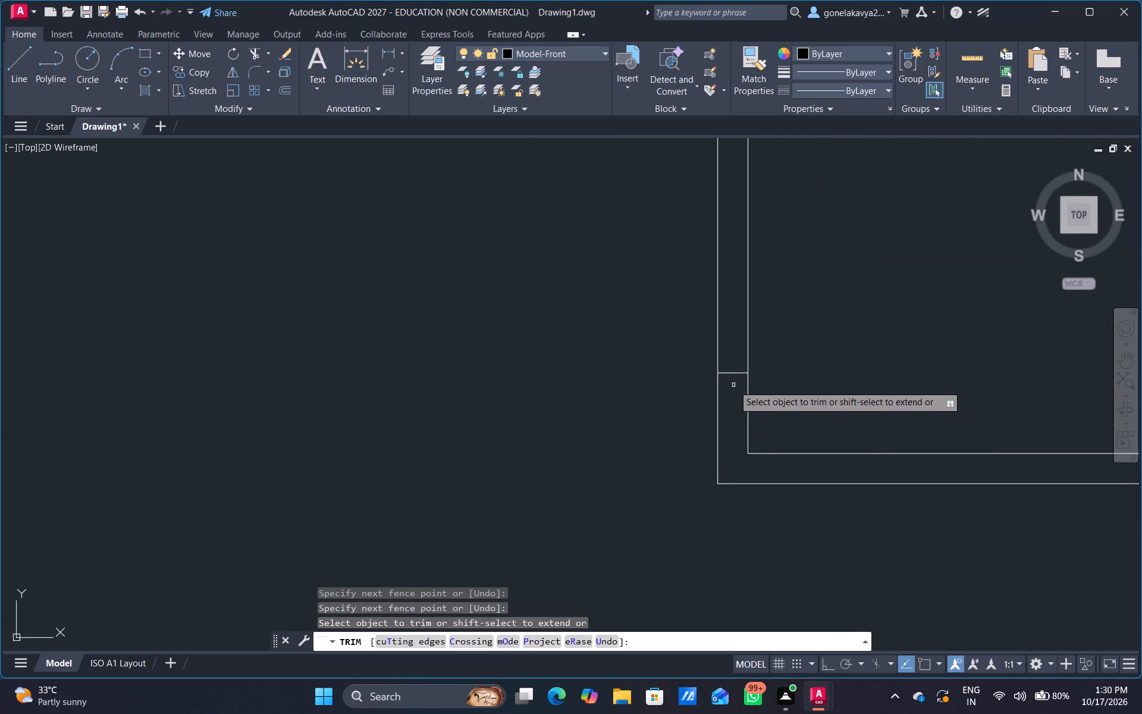
scroll(731, 374, "up", 1)
left_click(731, 373)
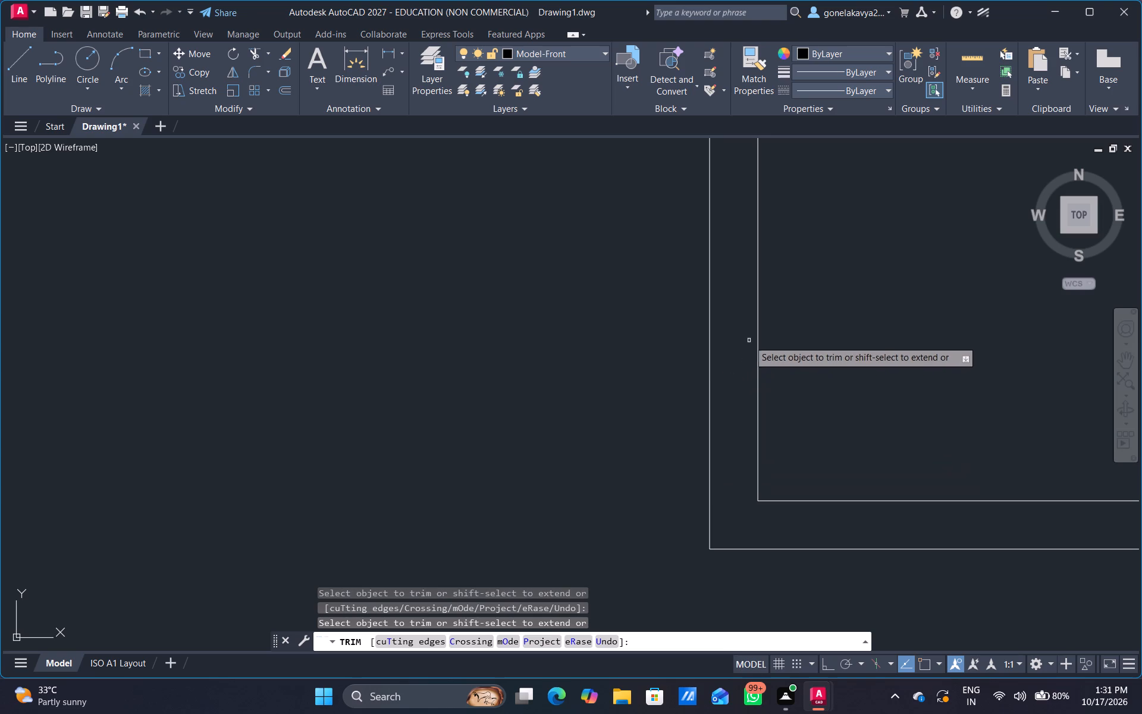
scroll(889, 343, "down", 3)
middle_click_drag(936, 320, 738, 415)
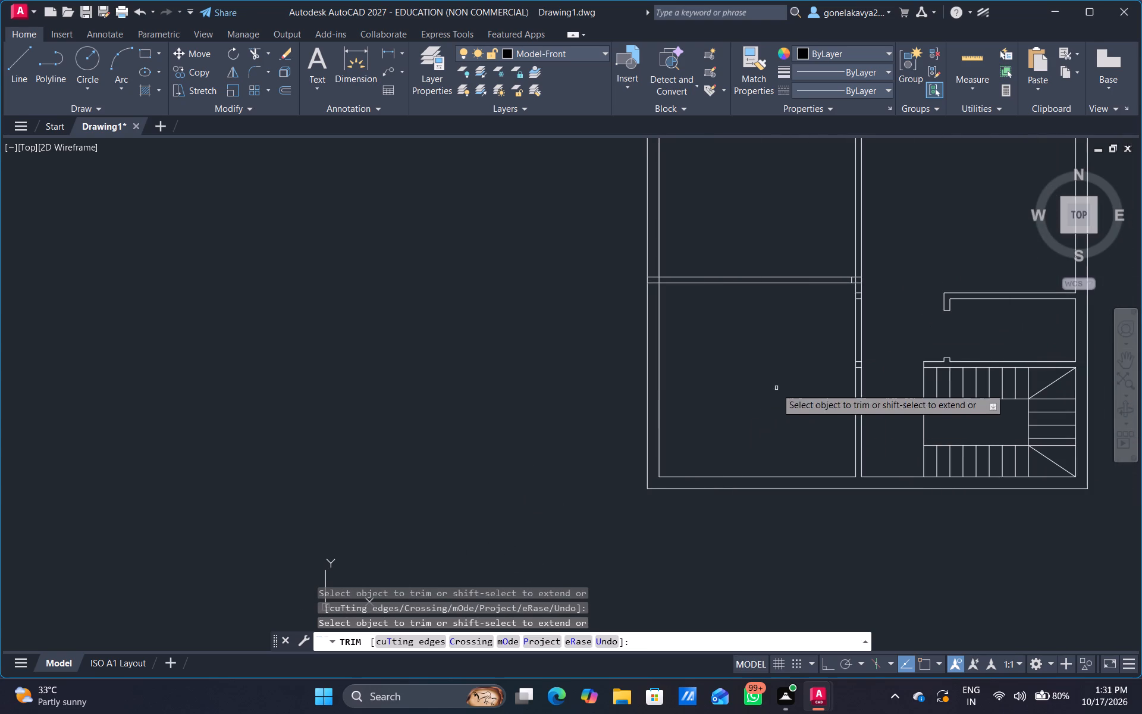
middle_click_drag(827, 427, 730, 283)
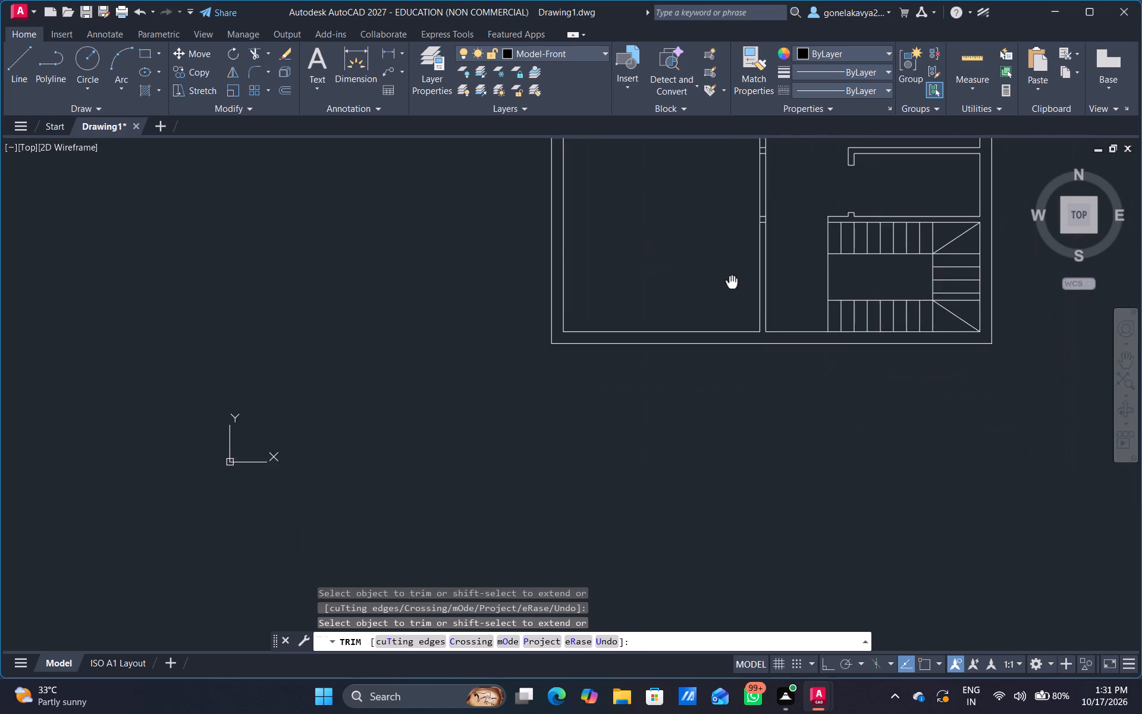
Extend the lower-left room's bottom inner wall line across the partition to its far line.
middle_click_drag(730, 283, 723, 305)
scroll(799, 305, "up", 2)
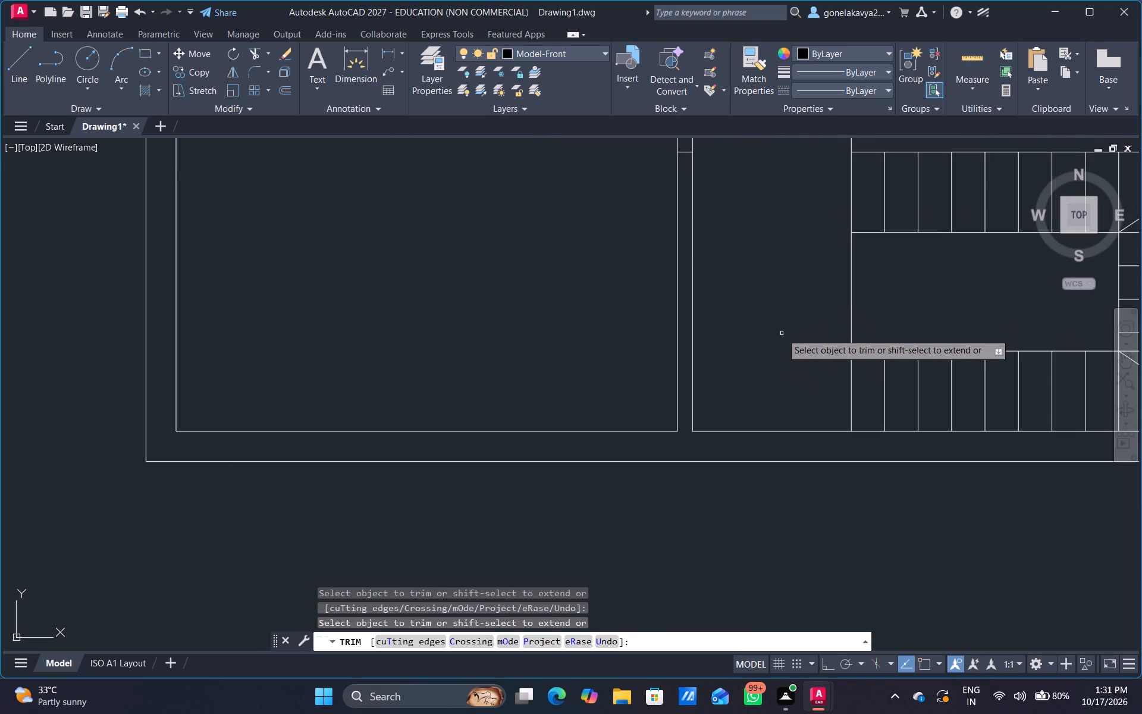
key("Escape")
type("EX")
key("space")
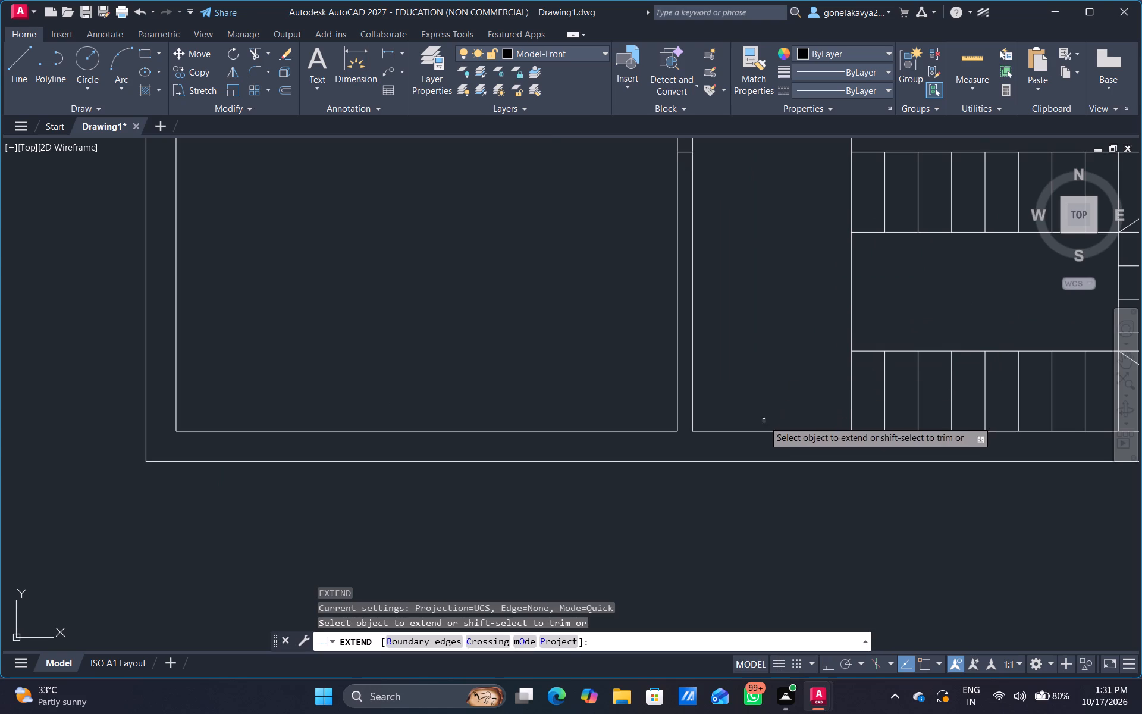
left_click(616, 433)
key("Escape")
Offset the lower-left room's bottom inner wall line 3' up into the room.
key("o")
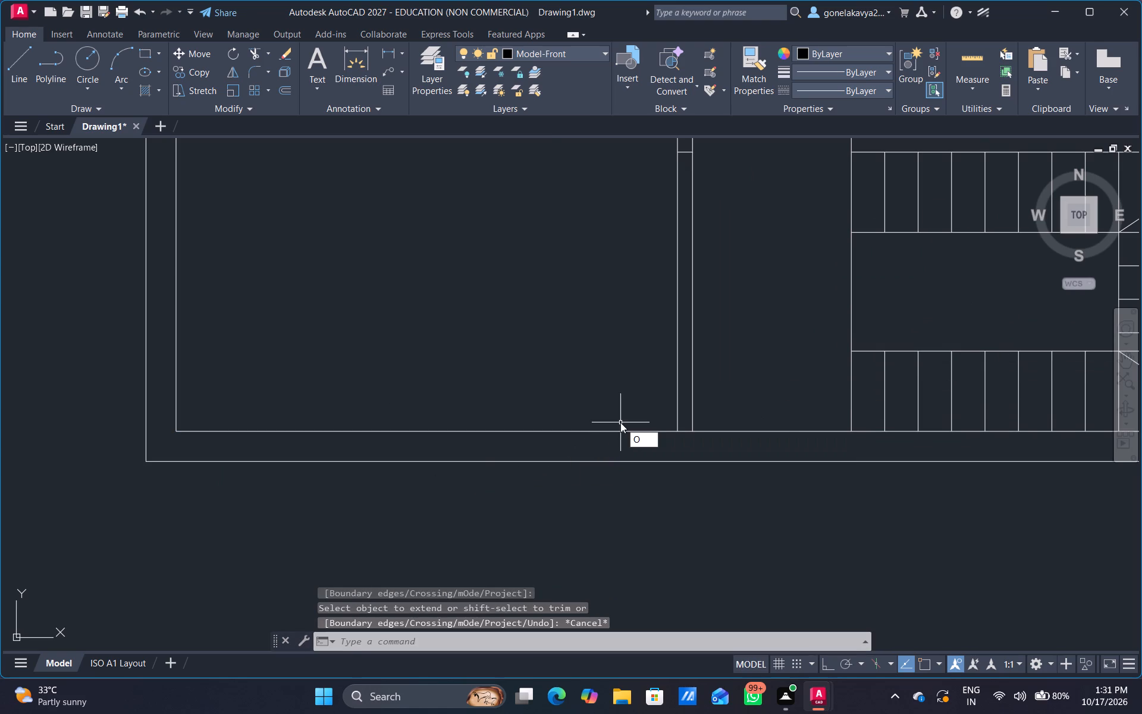
key("Return")
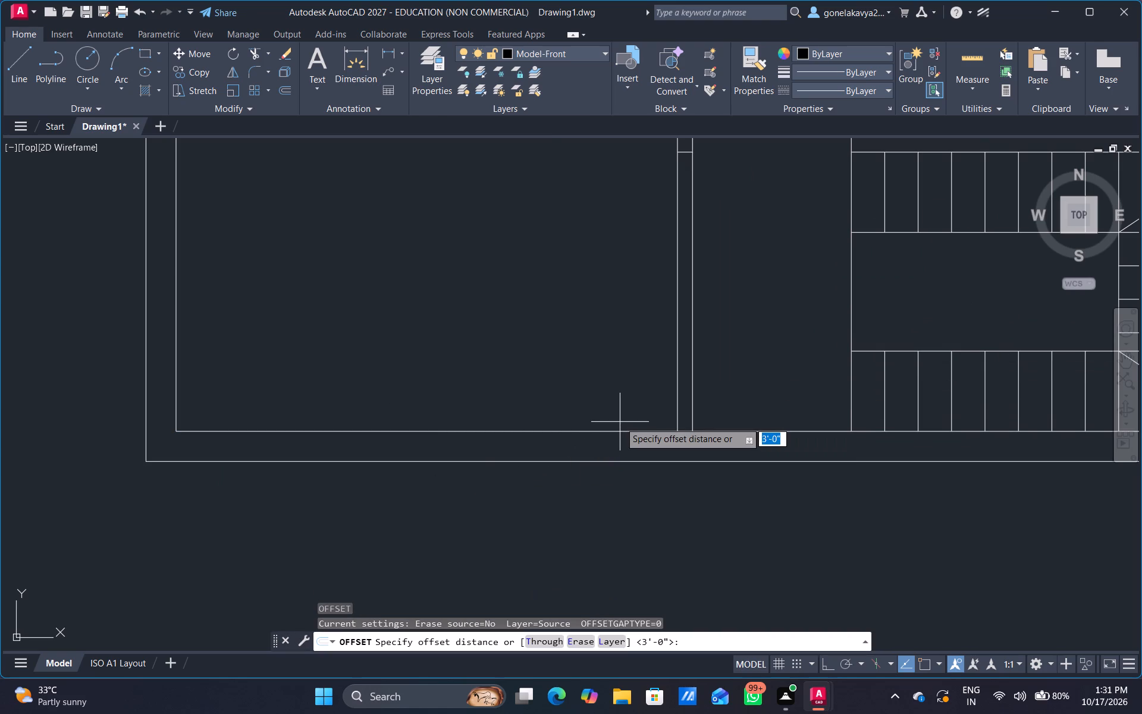
key("3")
key("apostrophe")
key("Return")
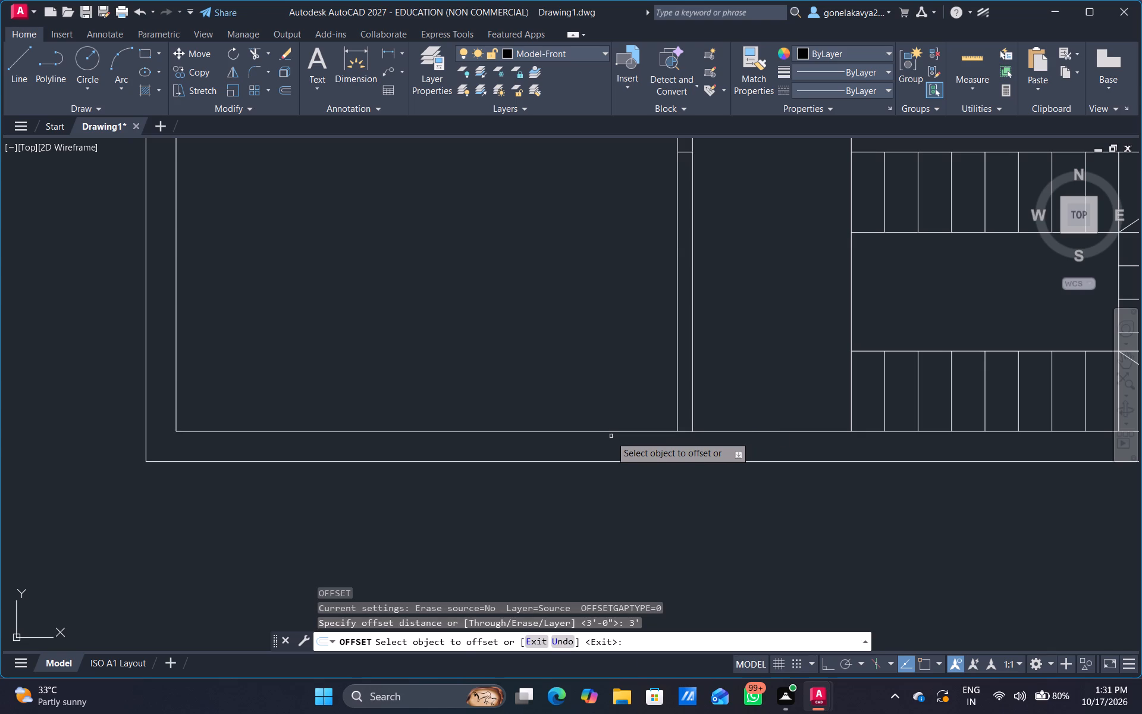
left_click(614, 432)
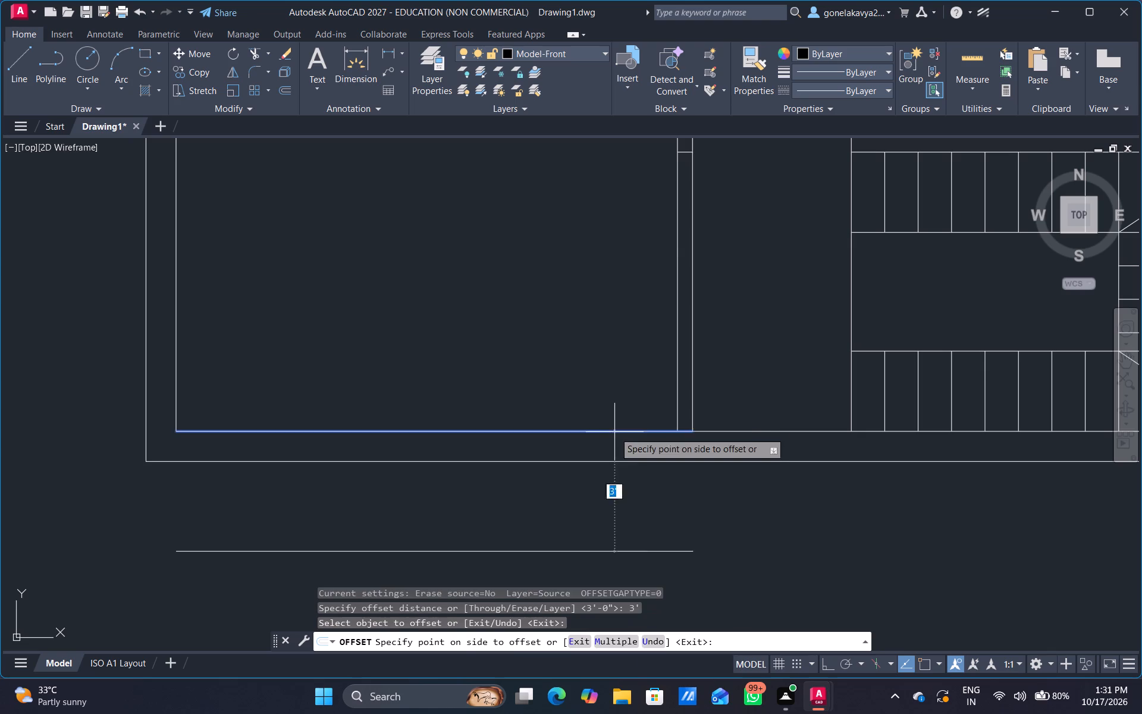
left_click(612, 397)
Offset the newly created horizontal line in the lower-left room upward by 3".
scroll(608, 336, "down", 2)
middle_click_drag(588, 281, 569, 359)
scroll(544, 396, "up", 4)
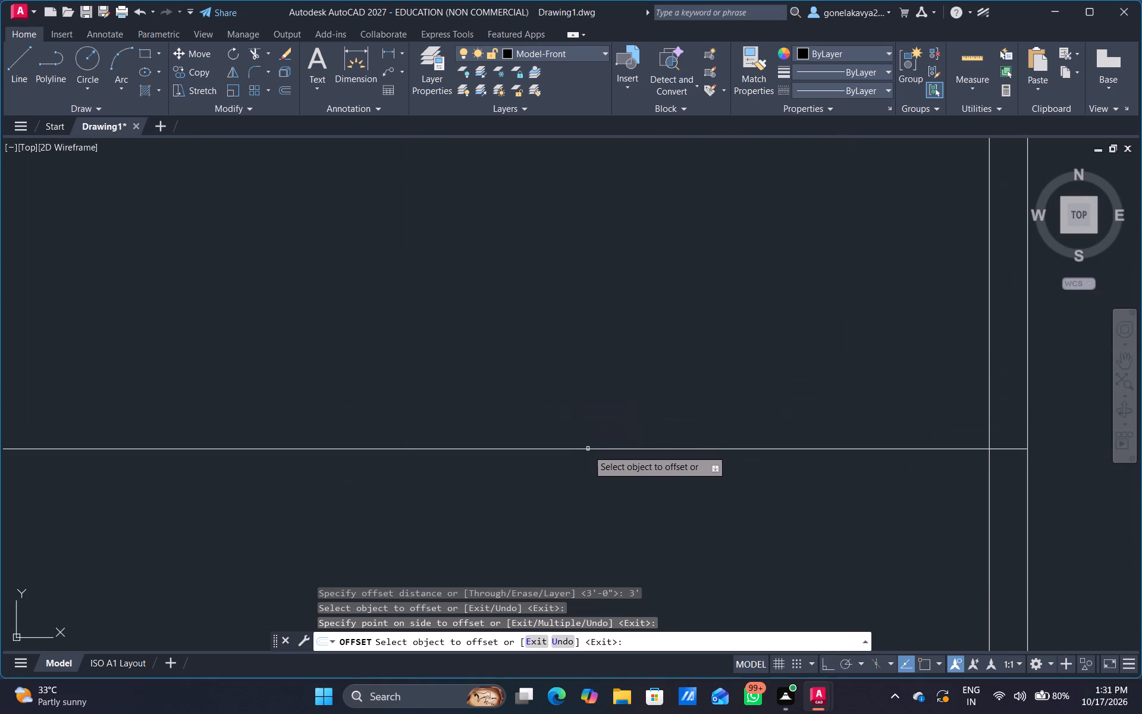
left_click(592, 447)
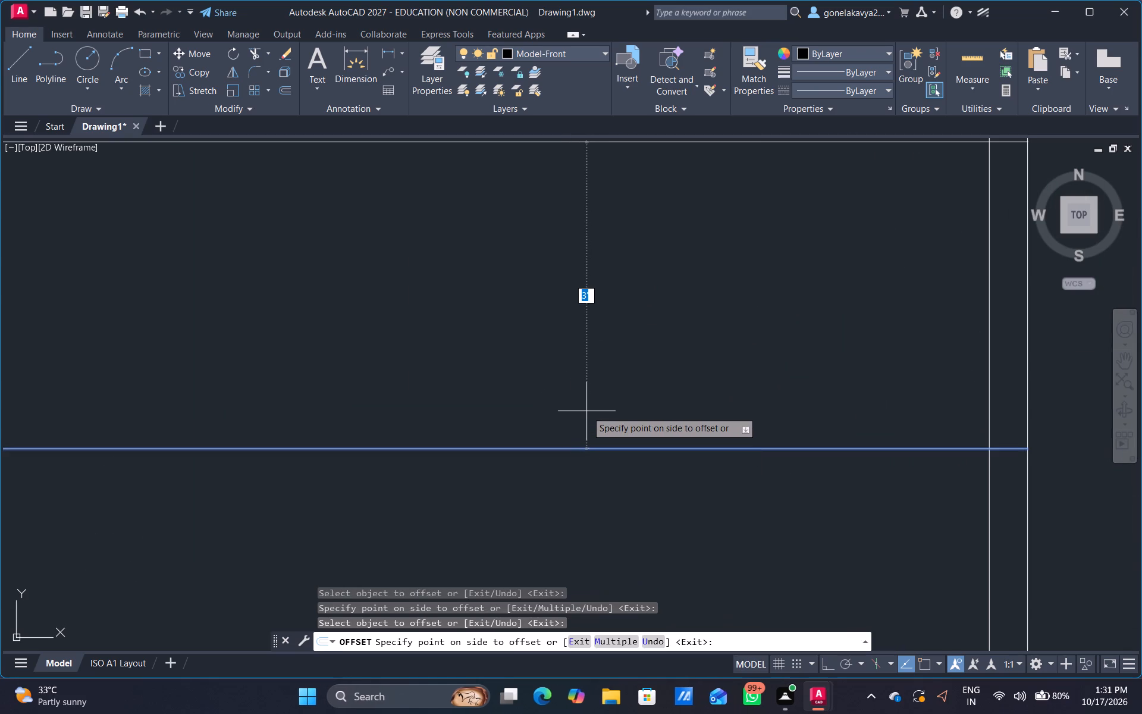
key("3")
key("shift+quotedbl")
key("Return")
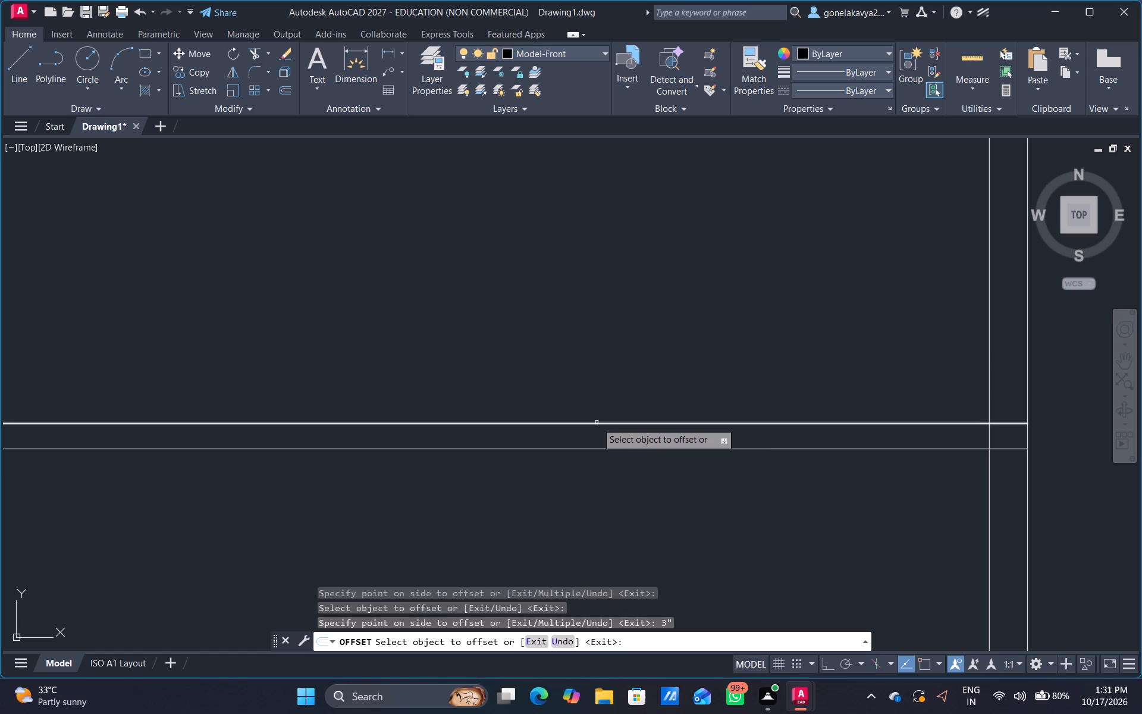
Offset the upper line of the closely spaced pair upward by 3' for the doorway.
left_click_drag(597, 422, 606, 409)
type("3'")
key("Return")
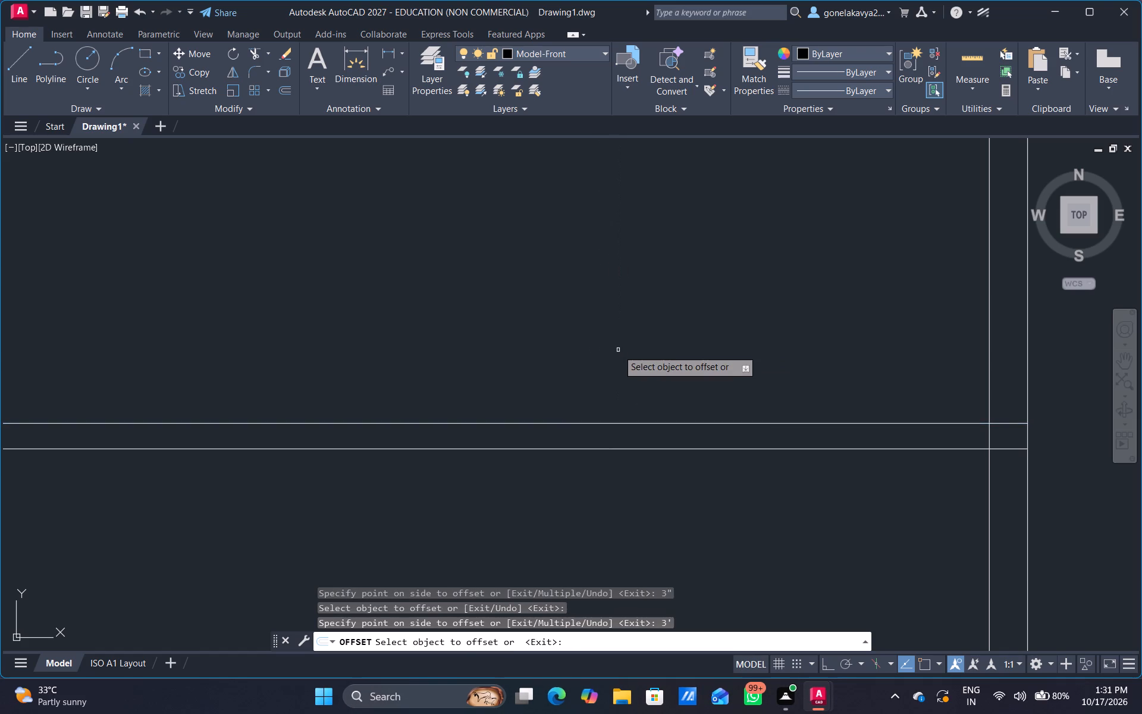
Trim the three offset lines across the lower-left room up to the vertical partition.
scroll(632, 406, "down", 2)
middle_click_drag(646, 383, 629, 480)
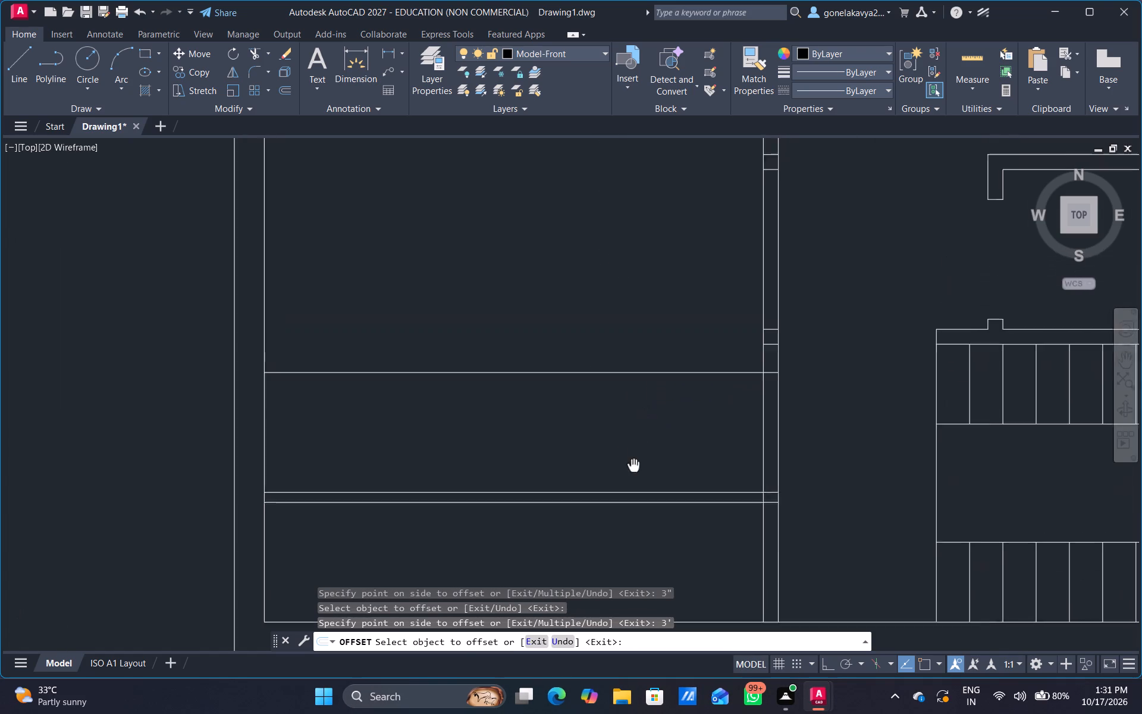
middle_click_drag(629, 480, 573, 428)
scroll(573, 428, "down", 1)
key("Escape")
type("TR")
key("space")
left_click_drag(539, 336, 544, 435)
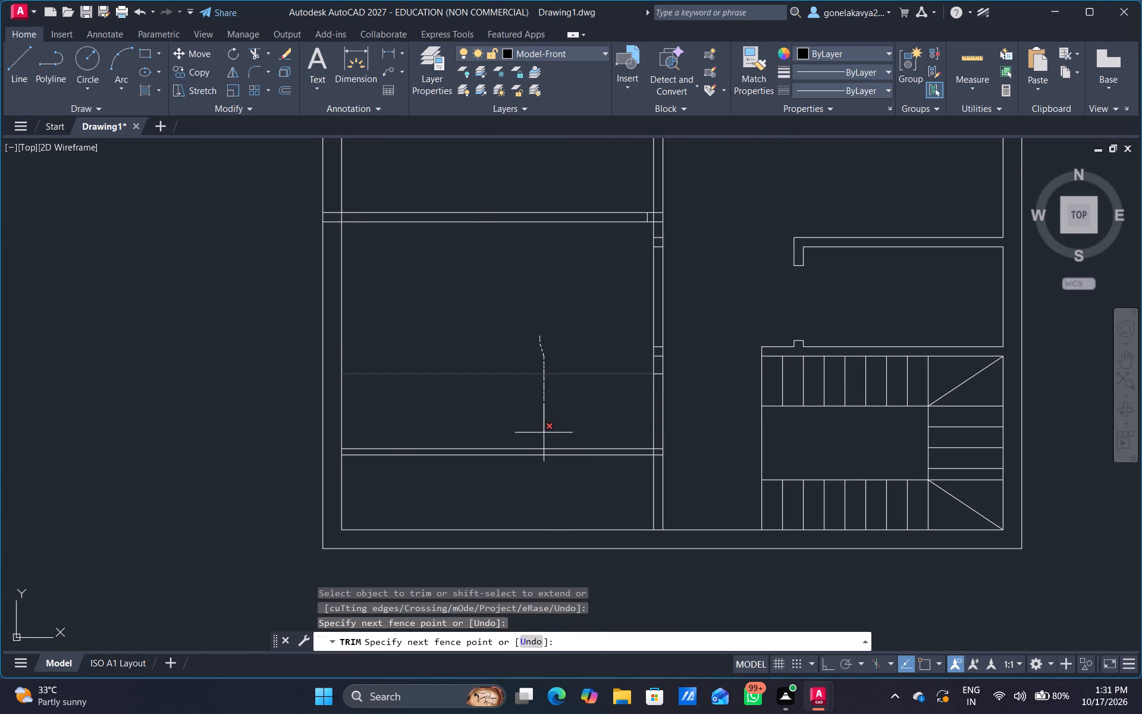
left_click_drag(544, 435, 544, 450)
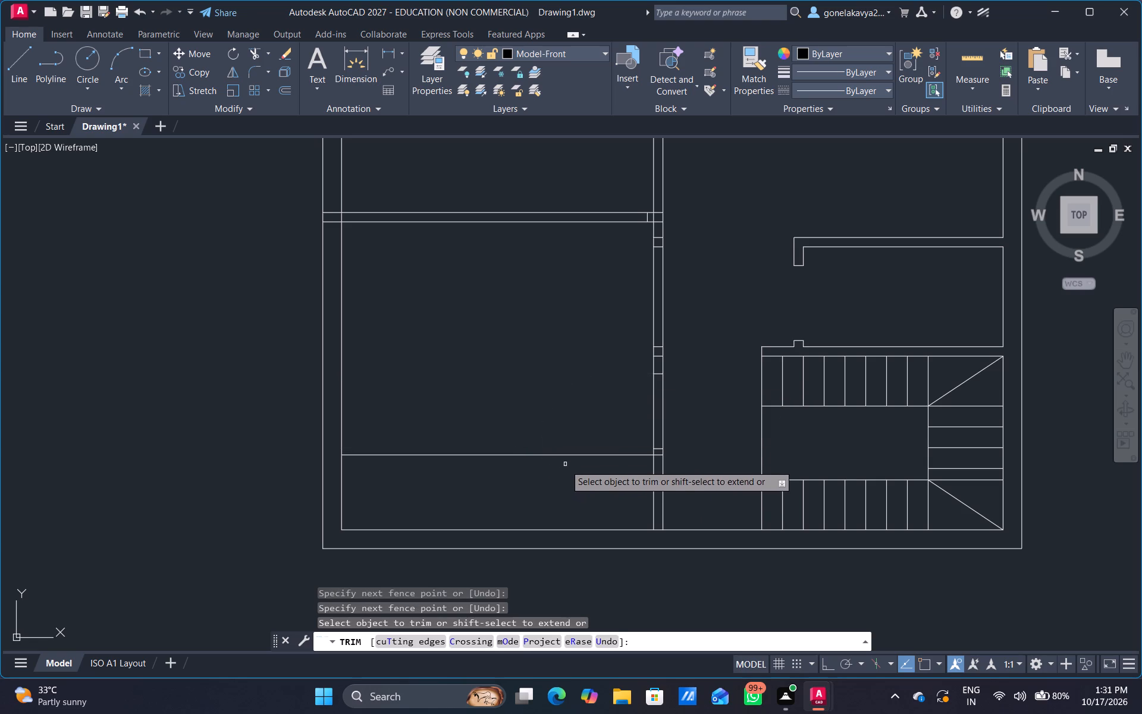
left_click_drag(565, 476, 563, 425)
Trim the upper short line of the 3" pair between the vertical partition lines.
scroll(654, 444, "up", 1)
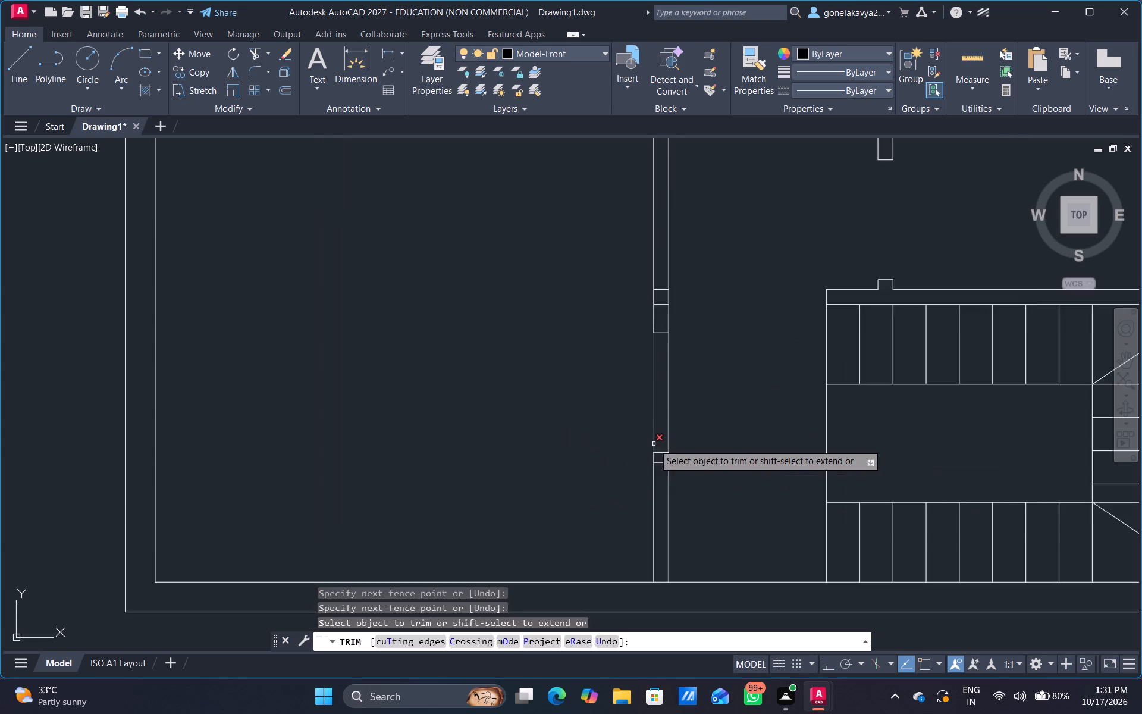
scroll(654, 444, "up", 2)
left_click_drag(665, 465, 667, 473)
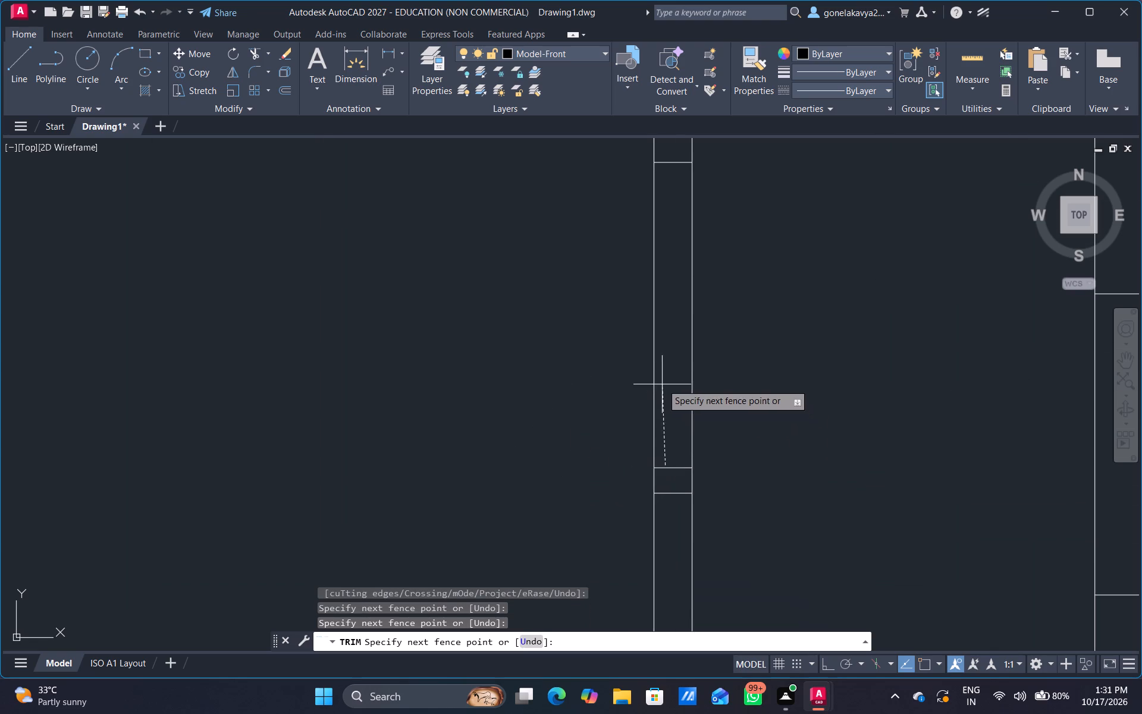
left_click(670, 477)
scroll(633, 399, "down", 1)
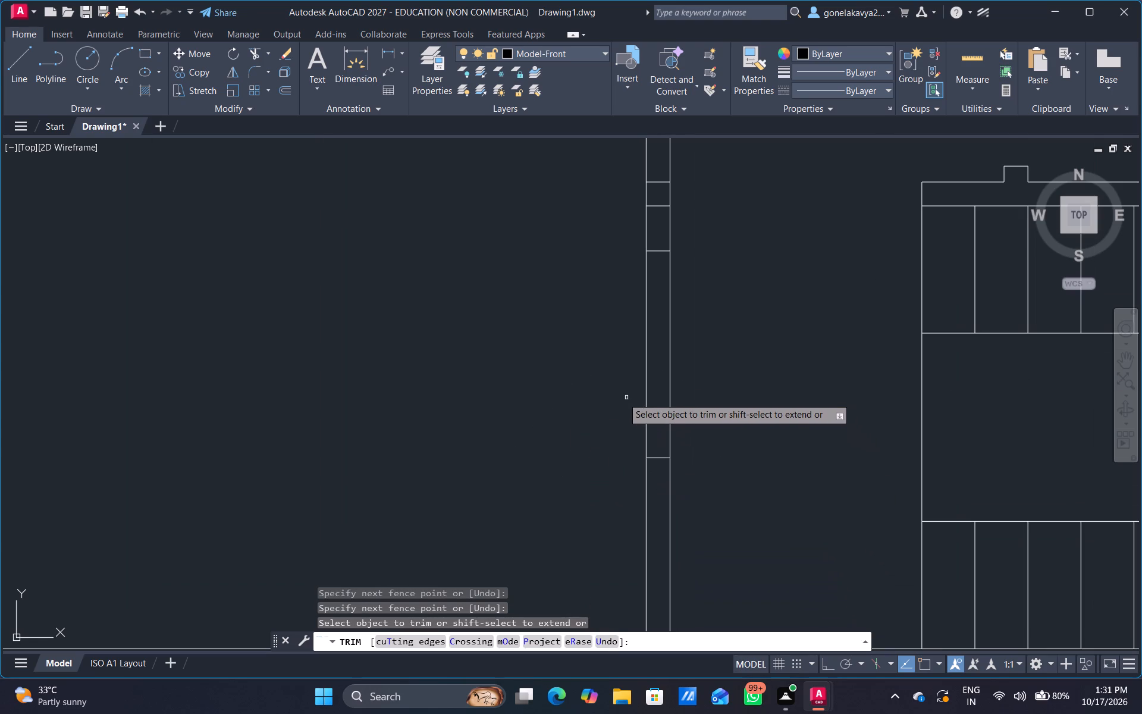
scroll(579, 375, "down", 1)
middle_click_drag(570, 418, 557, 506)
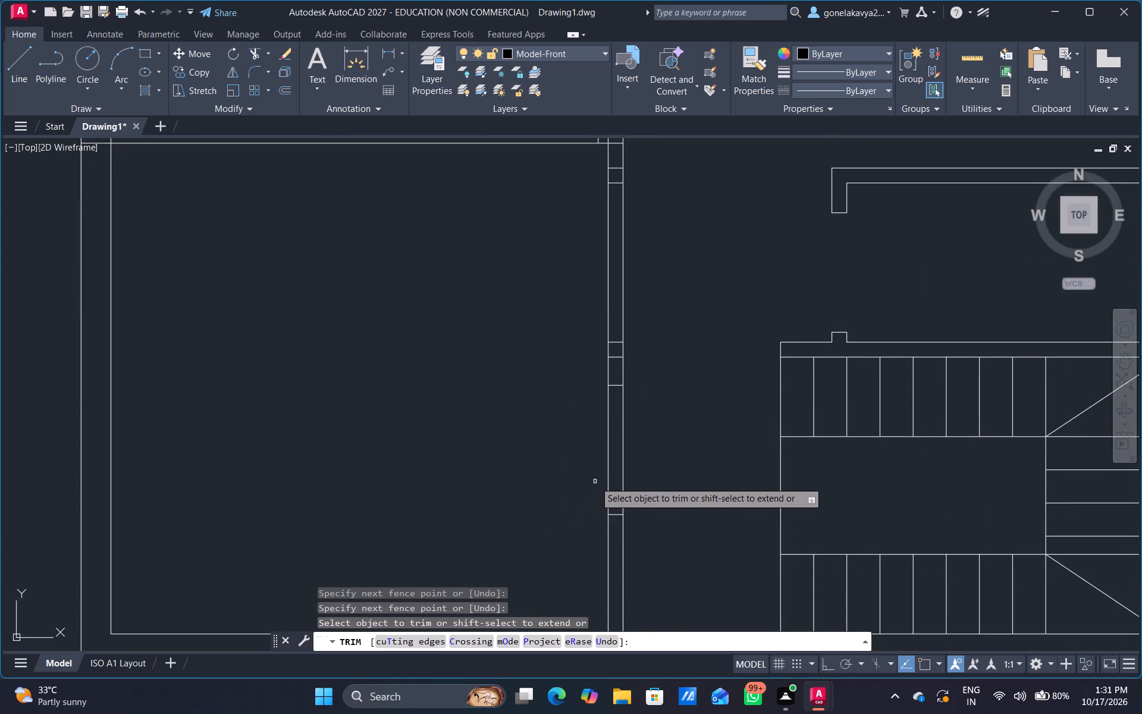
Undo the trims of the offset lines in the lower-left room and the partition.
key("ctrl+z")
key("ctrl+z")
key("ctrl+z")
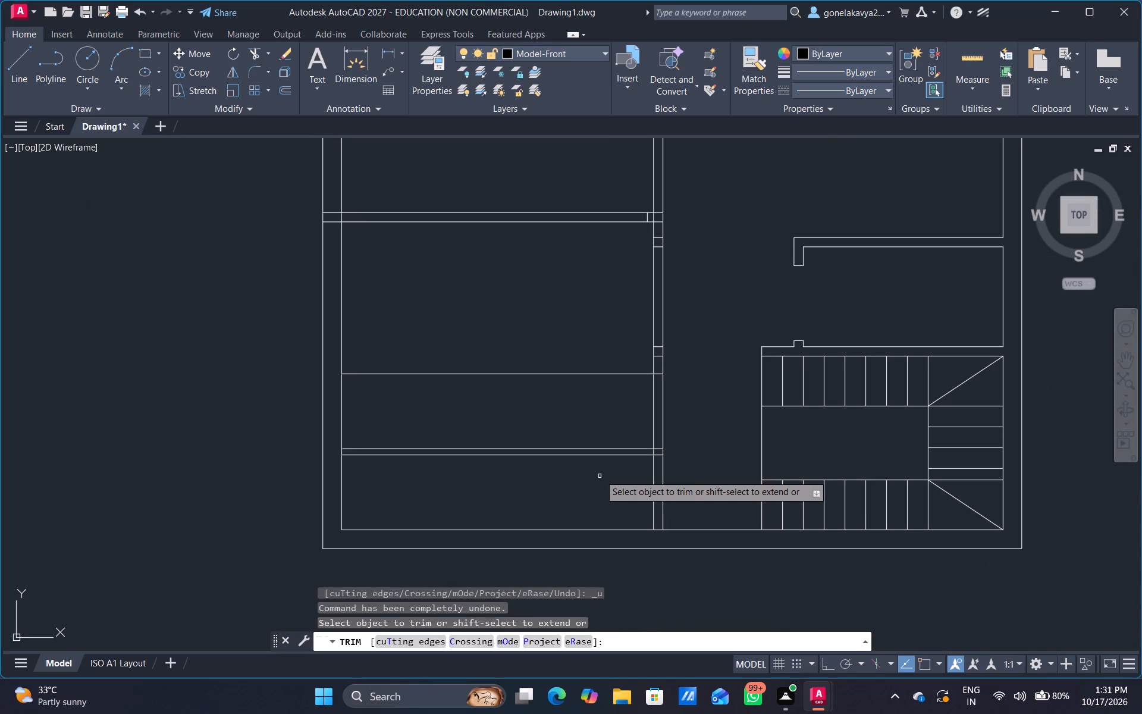
Trim both vertical partition lines between the upper two offset lines to open the 3' doorway.
scroll(614, 412, "up", 1)
left_click_drag(652, 425, 712, 406)
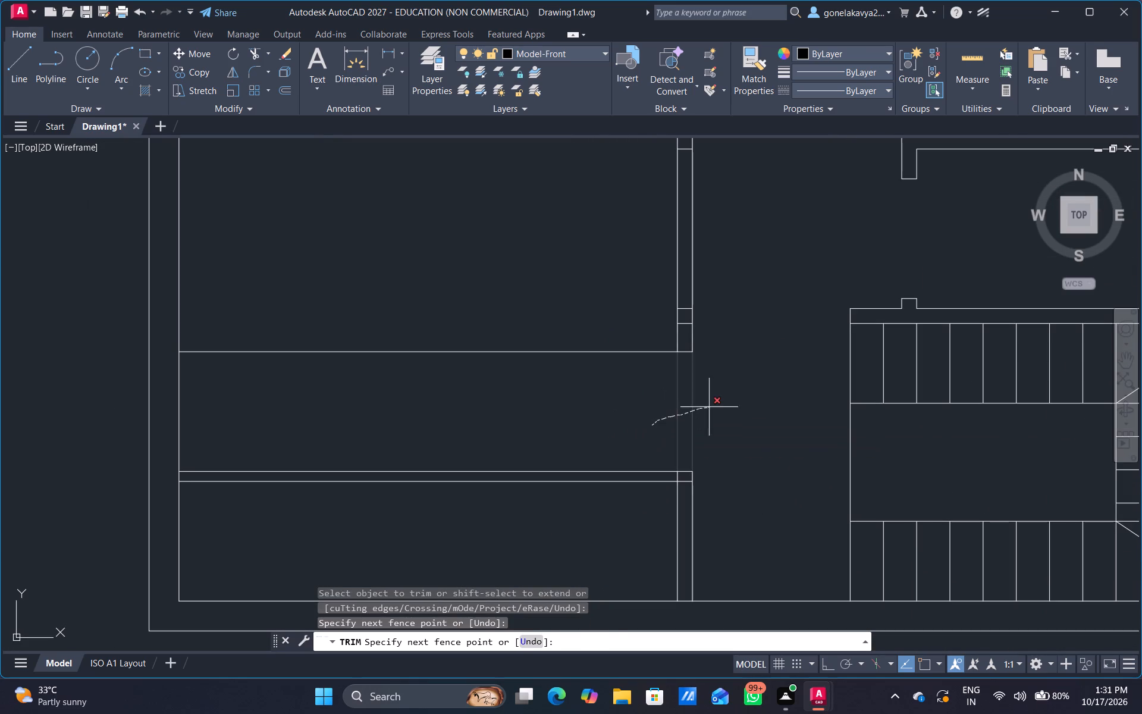
left_click_drag(712, 406, 713, 406)
Trim the three offset lines across the lower-left room, keeping only their short pieces within the partition.
left_click_drag(651, 475, 652, 450)
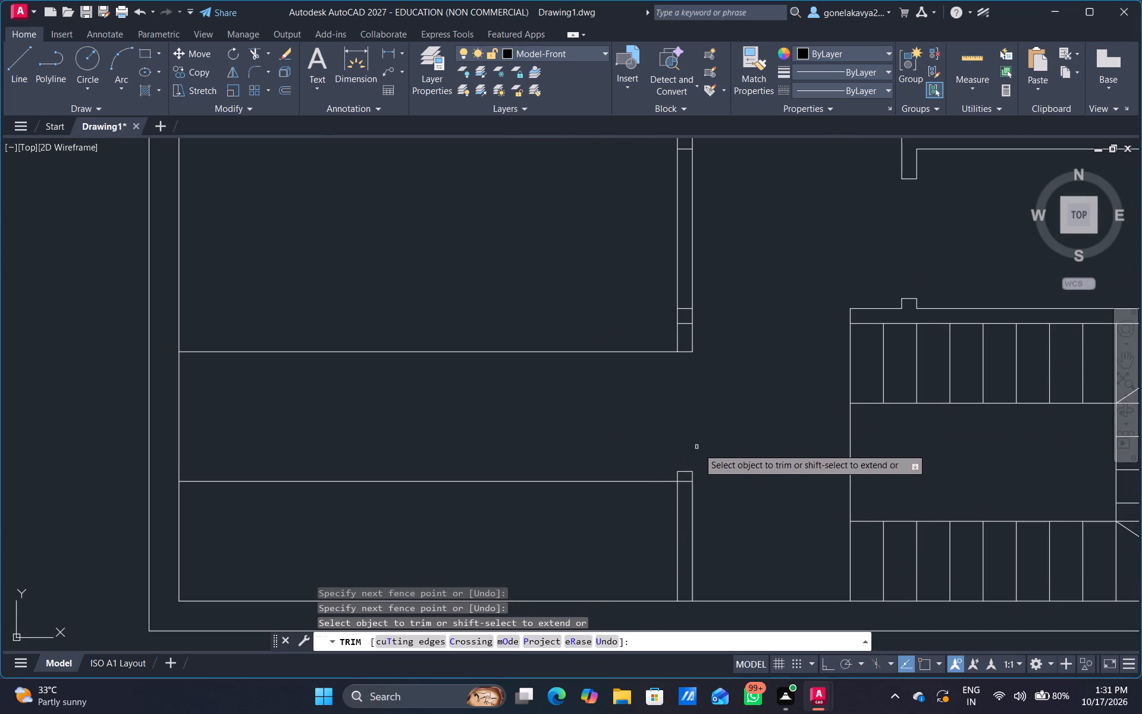
middle_click_drag(639, 493, 641, 430)
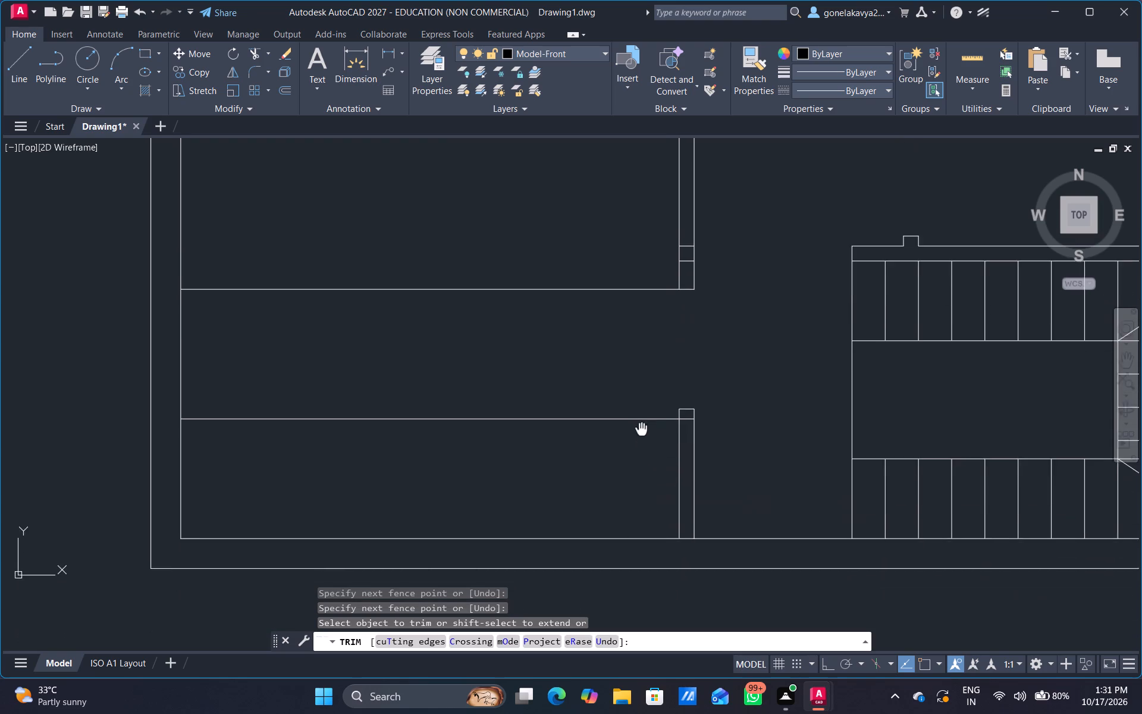
middle_click_drag(641, 430, 632, 441)
left_click(625, 405)
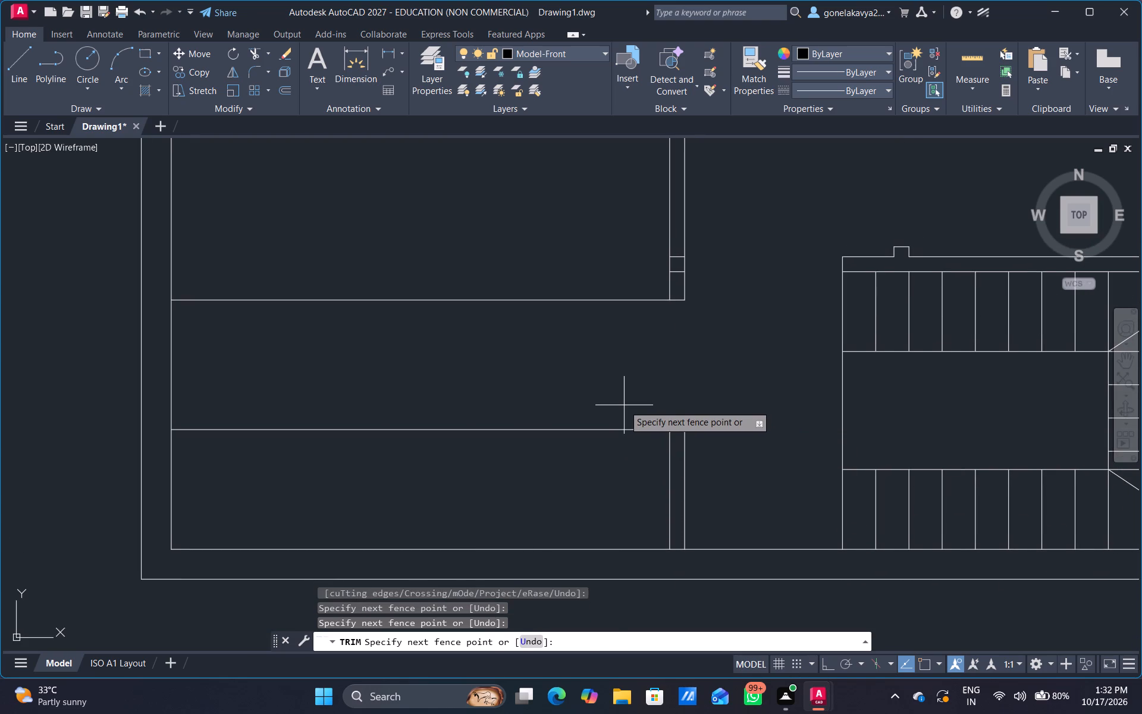
left_click_drag(624, 405, 611, 452)
left_click_drag(611, 452, 611, 416)
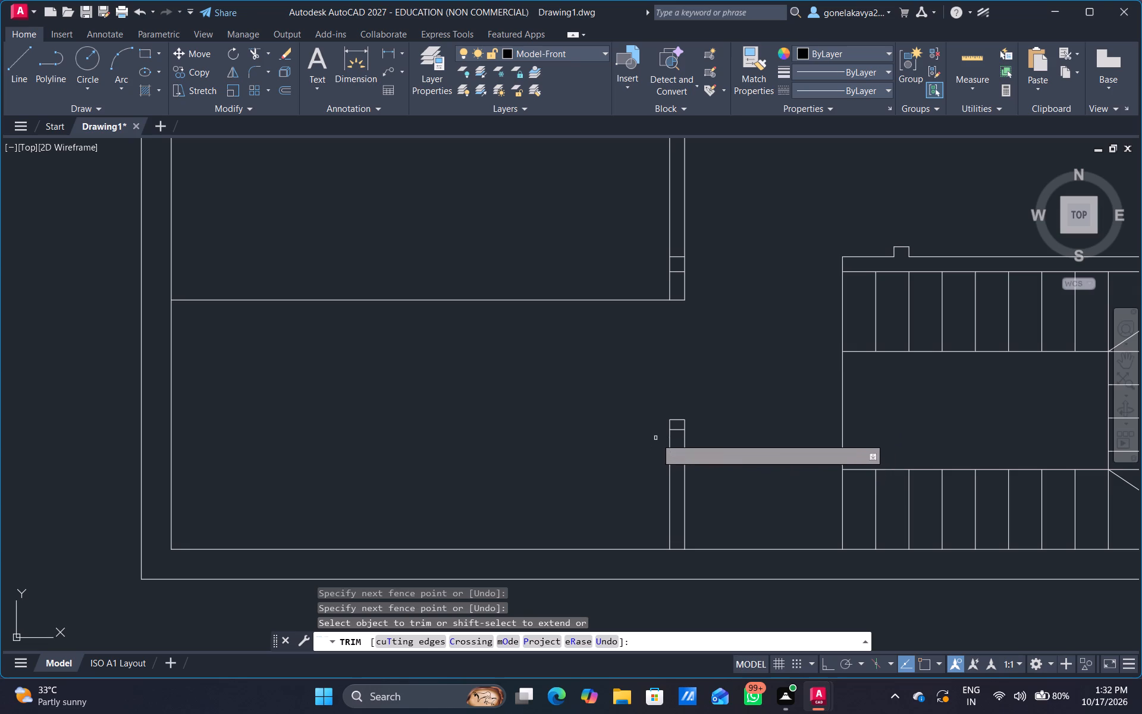
left_click_drag(610, 268, 608, 342)
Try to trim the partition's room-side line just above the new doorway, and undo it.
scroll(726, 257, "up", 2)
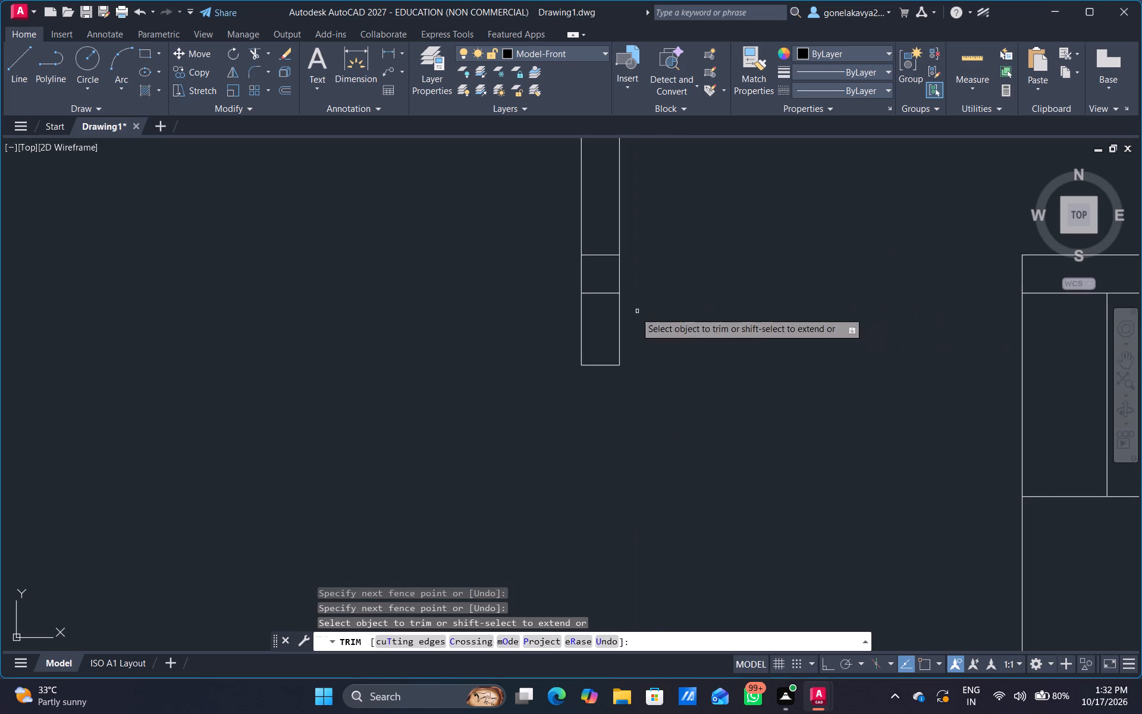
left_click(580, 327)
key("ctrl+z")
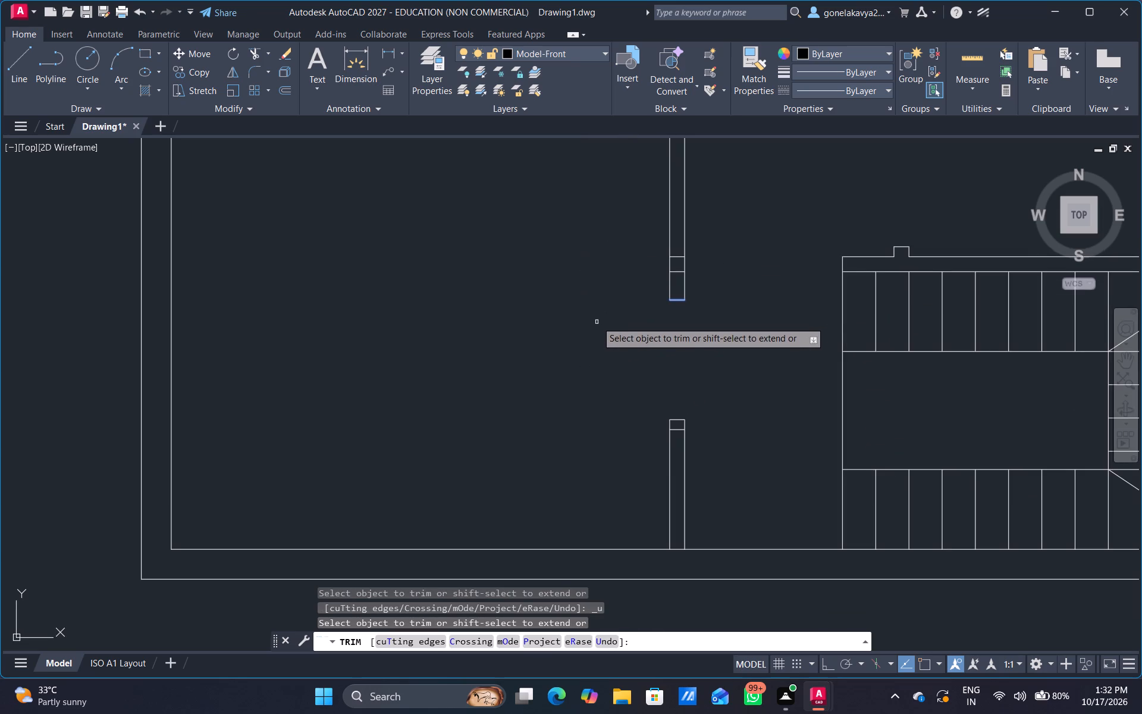
Trim the extra short lines crossing the partition above and below the new doorway, keeping the end caps.
scroll(672, 283, "up", 3)
left_click_drag(682, 268, 684, 174)
scroll(587, 289, "down", 4)
middle_click_drag(517, 286, 521, 400)
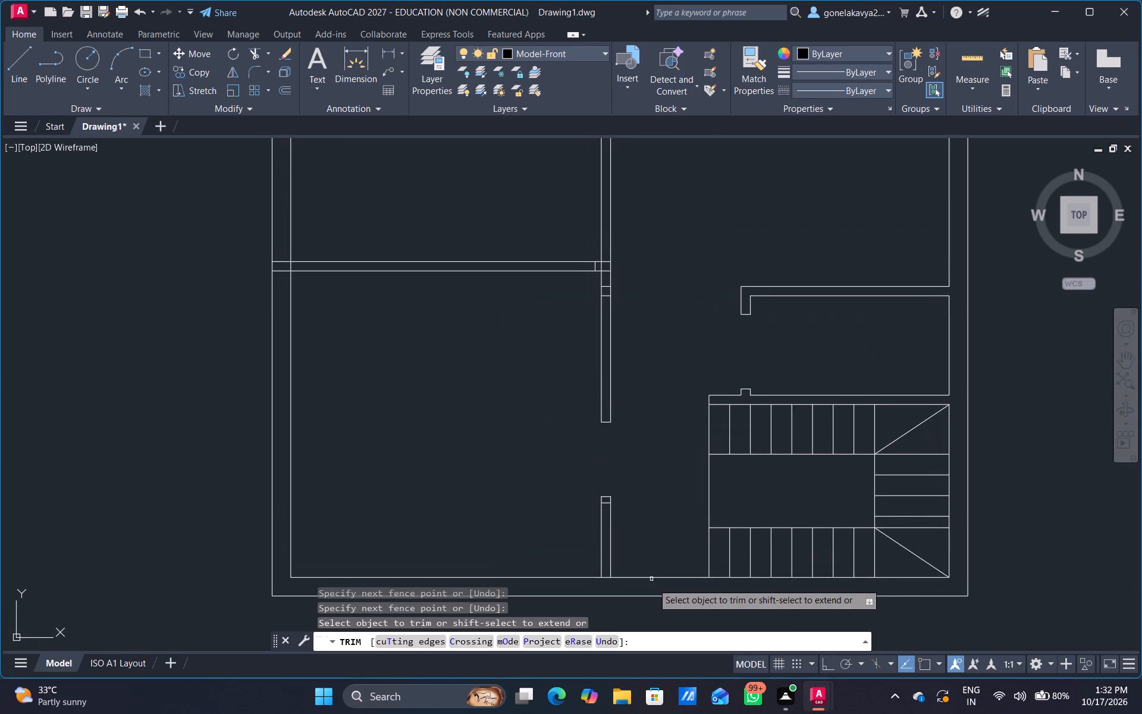
scroll(606, 491, "up", 2)
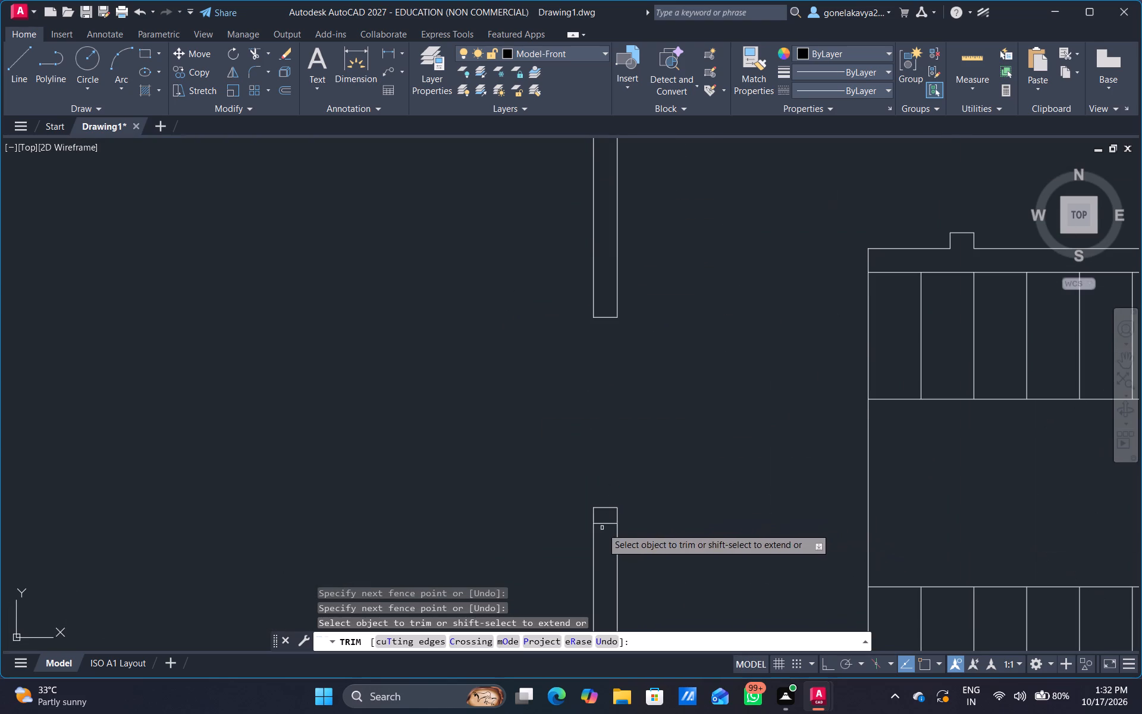
left_click_drag(602, 528, 603, 518)
Trim the bottom inner wall line between the two vertical partition lines.
scroll(603, 534, "down", 3)
middle_click_drag(487, 450, 531, 377)
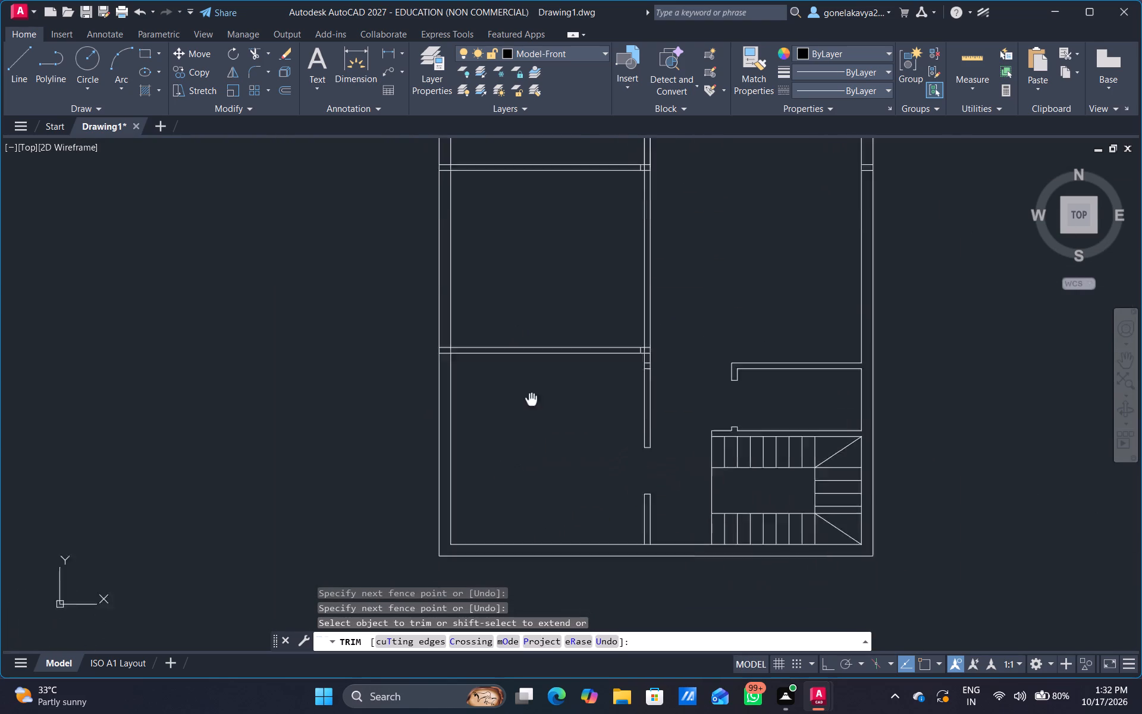
middle_click_drag(531, 377, 521, 287)
scroll(639, 455, "up", 4)
middle_click_drag(664, 353, 702, 565)
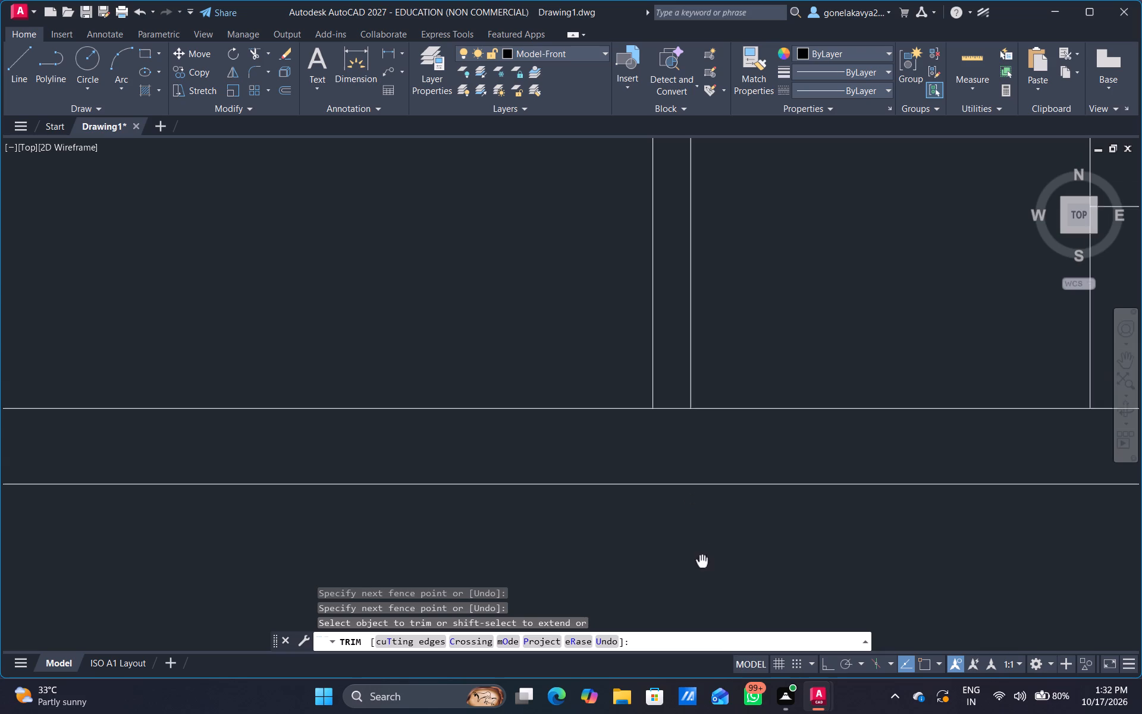
middle_click_drag(702, 565, 702, 568)
left_click_drag(666, 388, 679, 447)
Offset the upper line of the horizontal partition between the lower-left and middle-left rooms 3" upward.
scroll(674, 441, "down", 4)
middle_click_drag(613, 358, 626, 409)
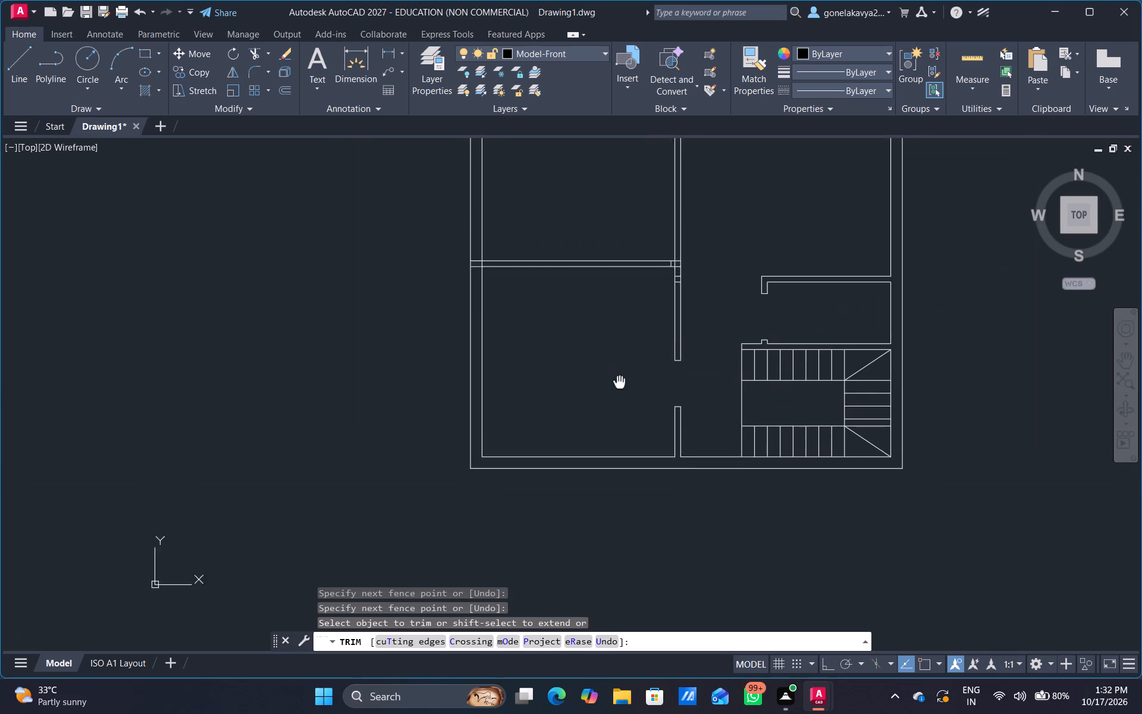
middle_click_drag(626, 409, 650, 460)
scroll(679, 368, "up", 2)
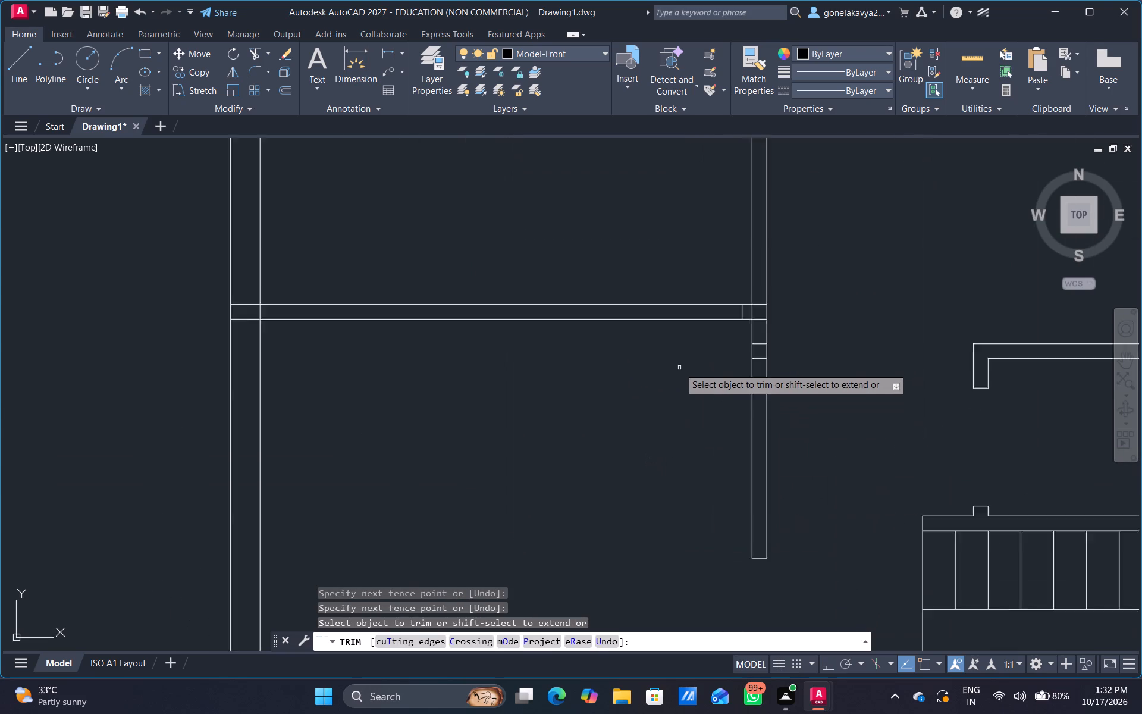
scroll(679, 368, "up", 1)
middle_click_drag(682, 362, 626, 522)
key("Escape")
key("o")
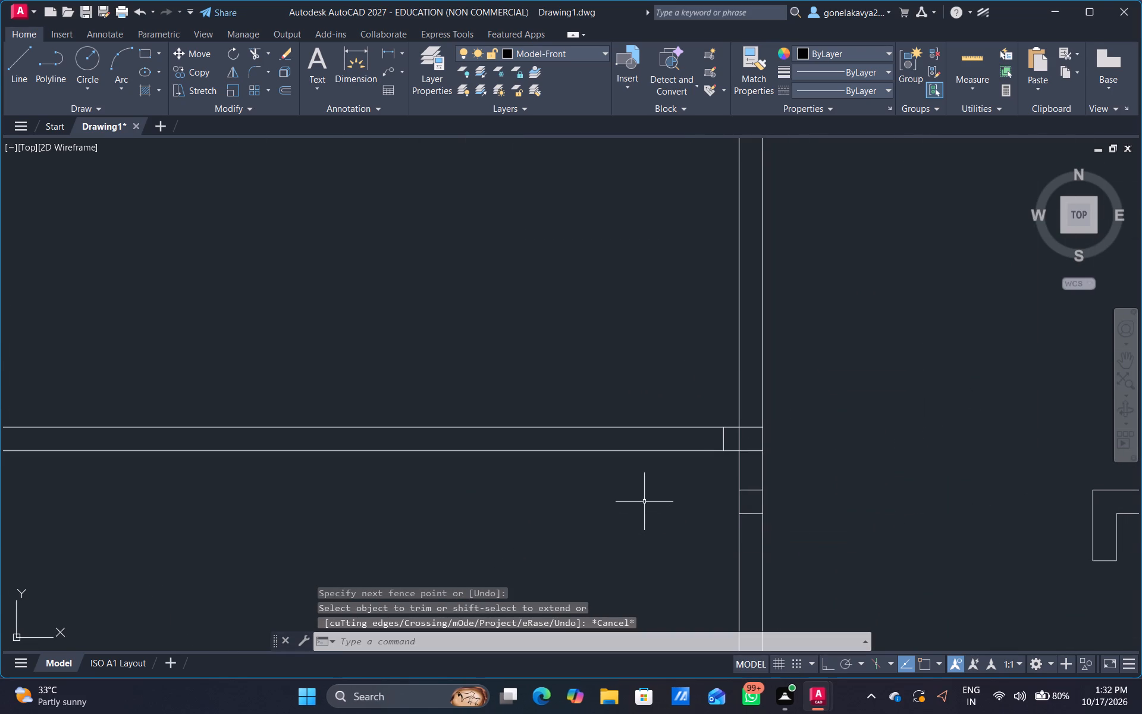
key("Return")
key("3")
key("shift+quotedbl")
key("Return")
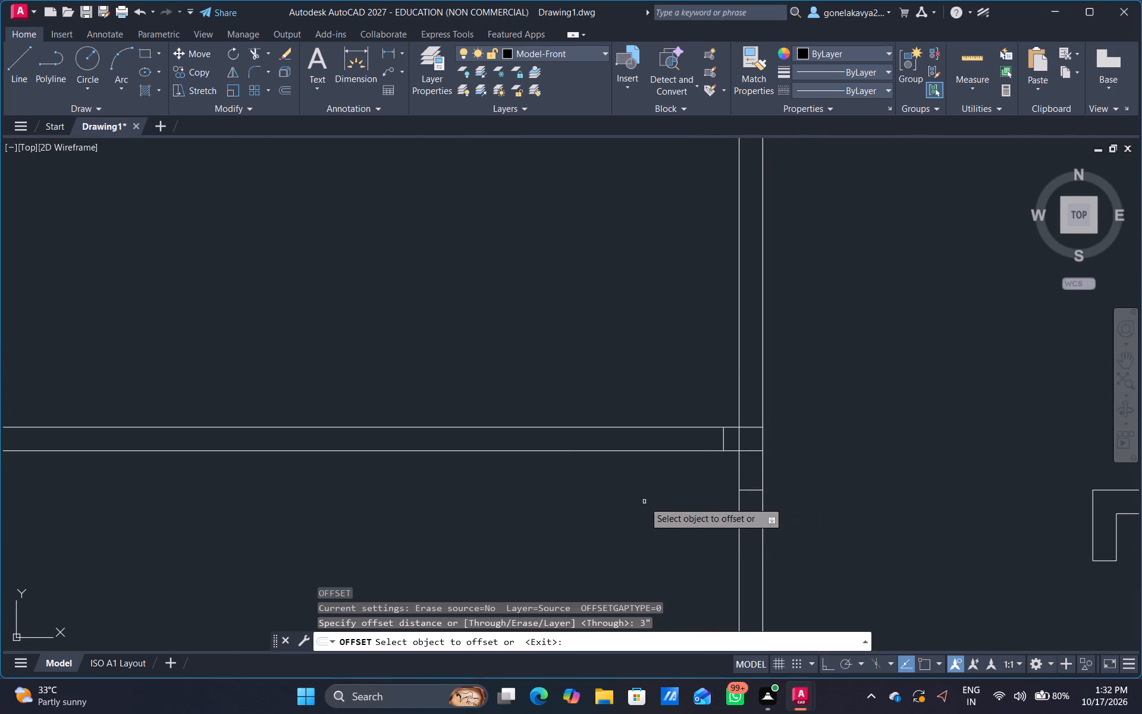
left_click(654, 424)
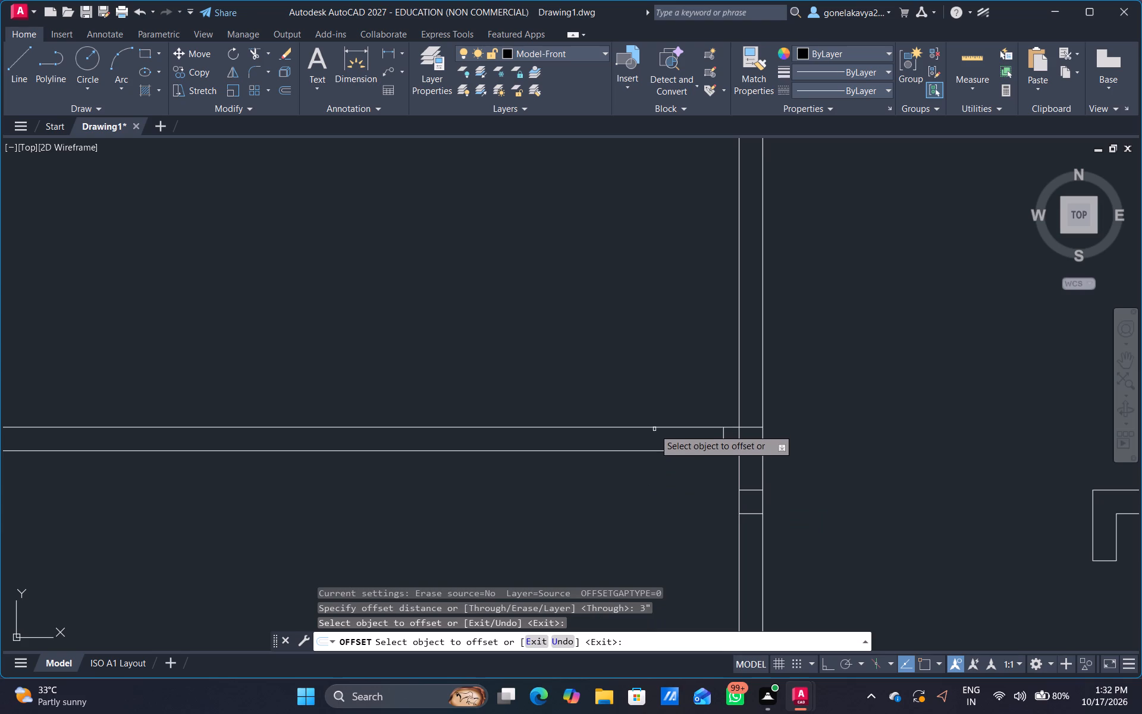
left_click(654, 429)
left_click(654, 400)
Offset the new line another 3' upward to mark the middle-left room's door opening.
left_click_drag(658, 411, 659, 397)
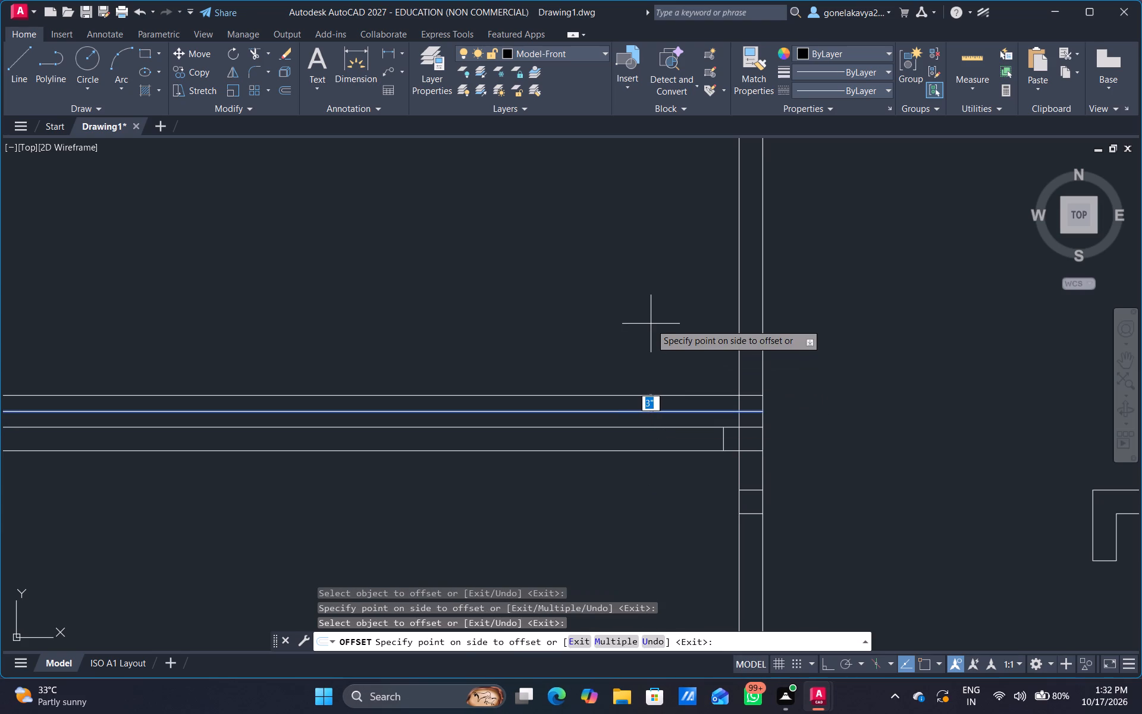
type("3'")
key("Return")
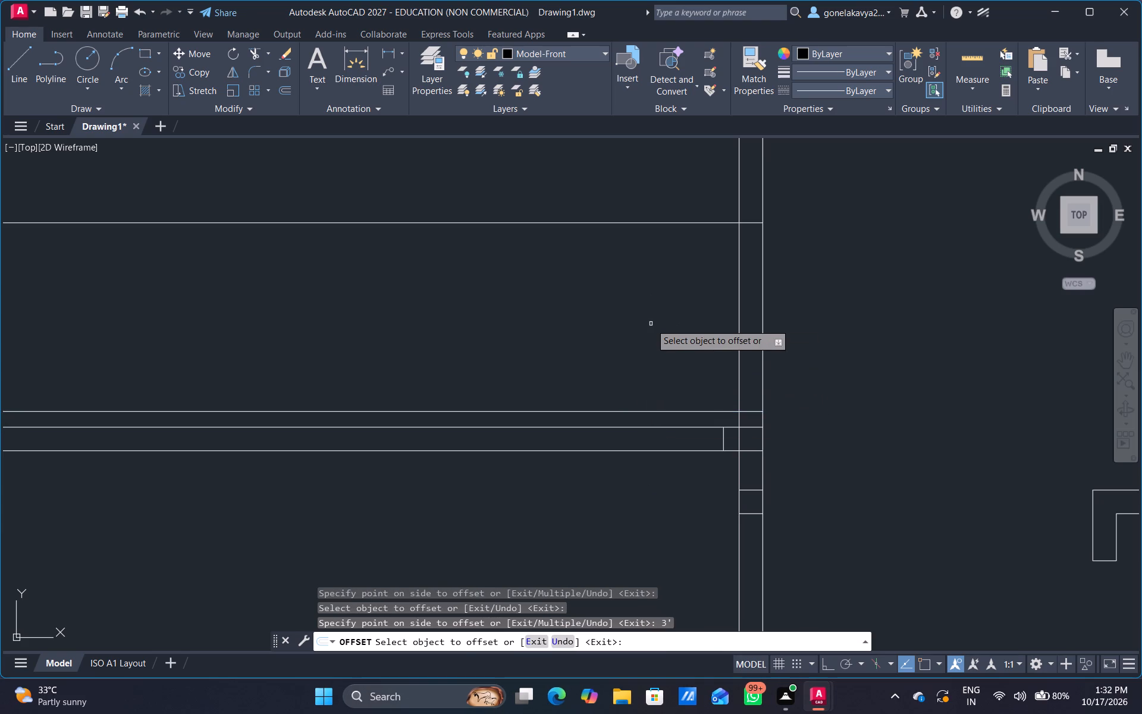
key("Escape")
Trim both offset lines across the middle-left room and the vertical partition lines between them, leaving a capped doorway.
type("TR")
key("space")
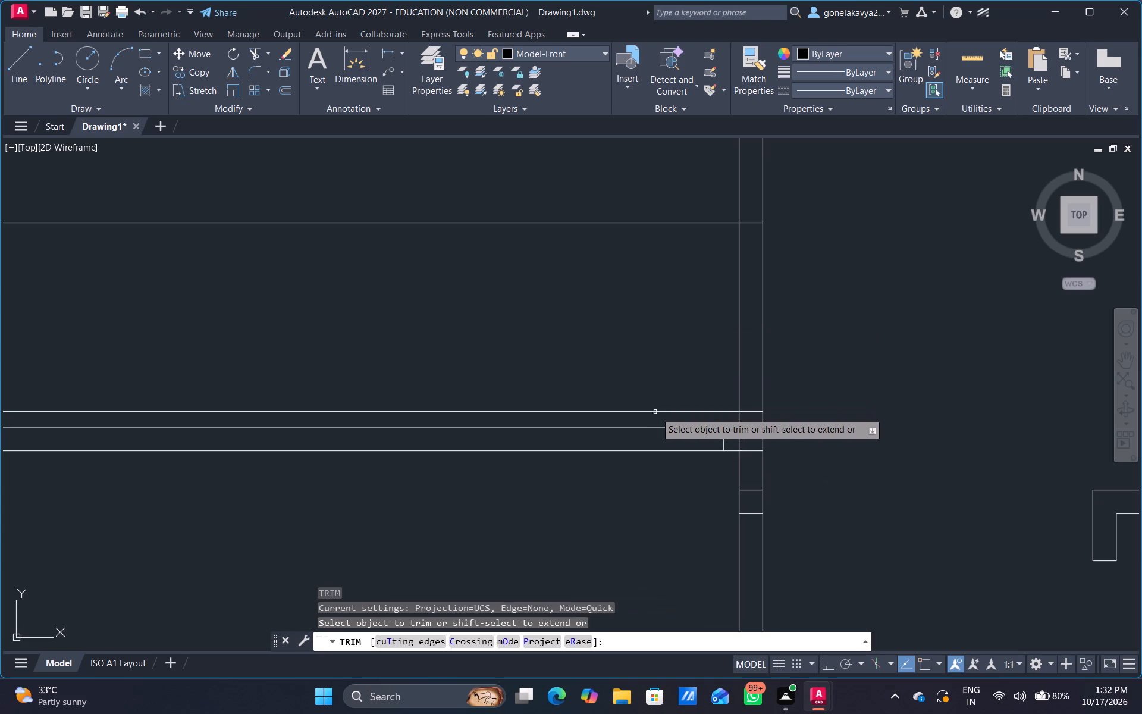
left_click(657, 415)
left_click_drag(661, 415, 663, 406)
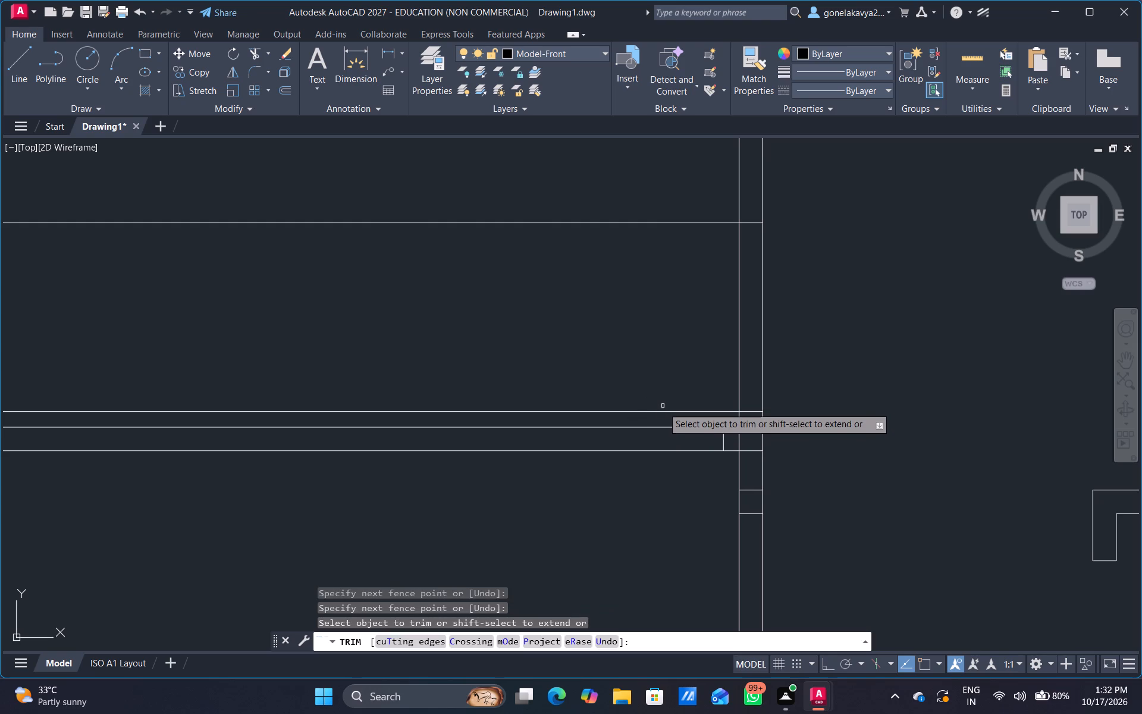
left_click(663, 414)
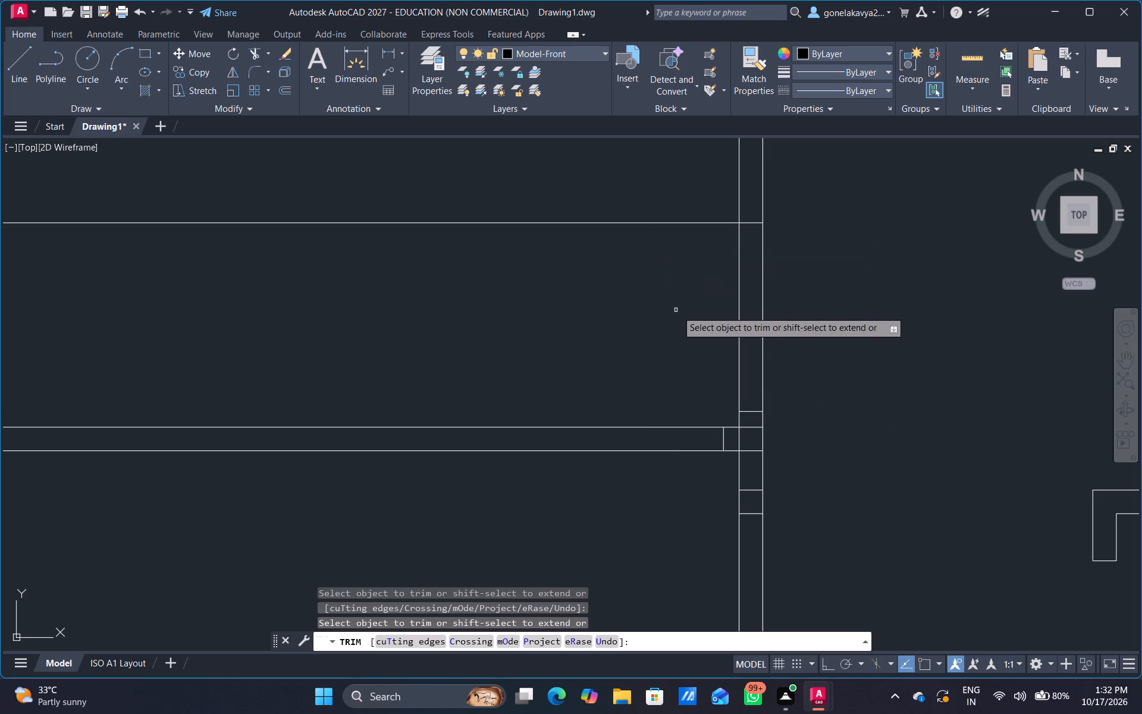
left_click_drag(679, 312, 858, 293)
left_click_drag(619, 285, 621, 159)
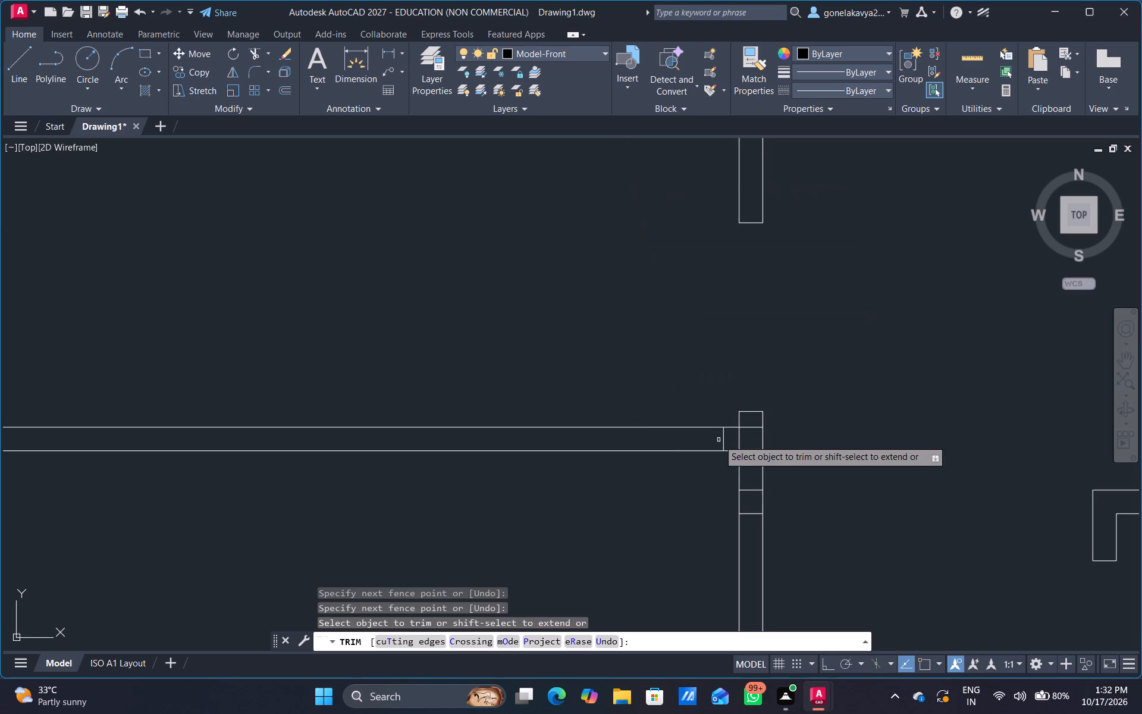
Trim the overlapping lines at the partition junction below the new doorway, including the two short lines crossing the vertical partition.
scroll(719, 442, "up", 3)
left_click_drag(719, 442, 859, 357)
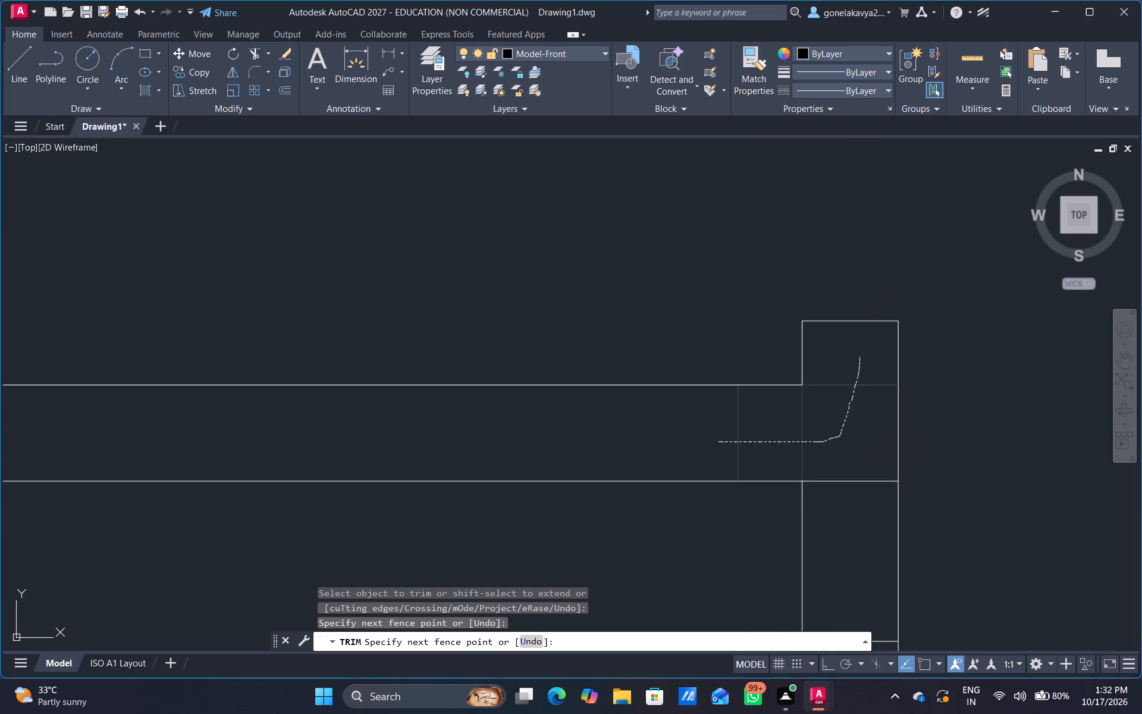
left_click_drag(849, 425, 850, 536)
scroll(875, 511, "down", 2)
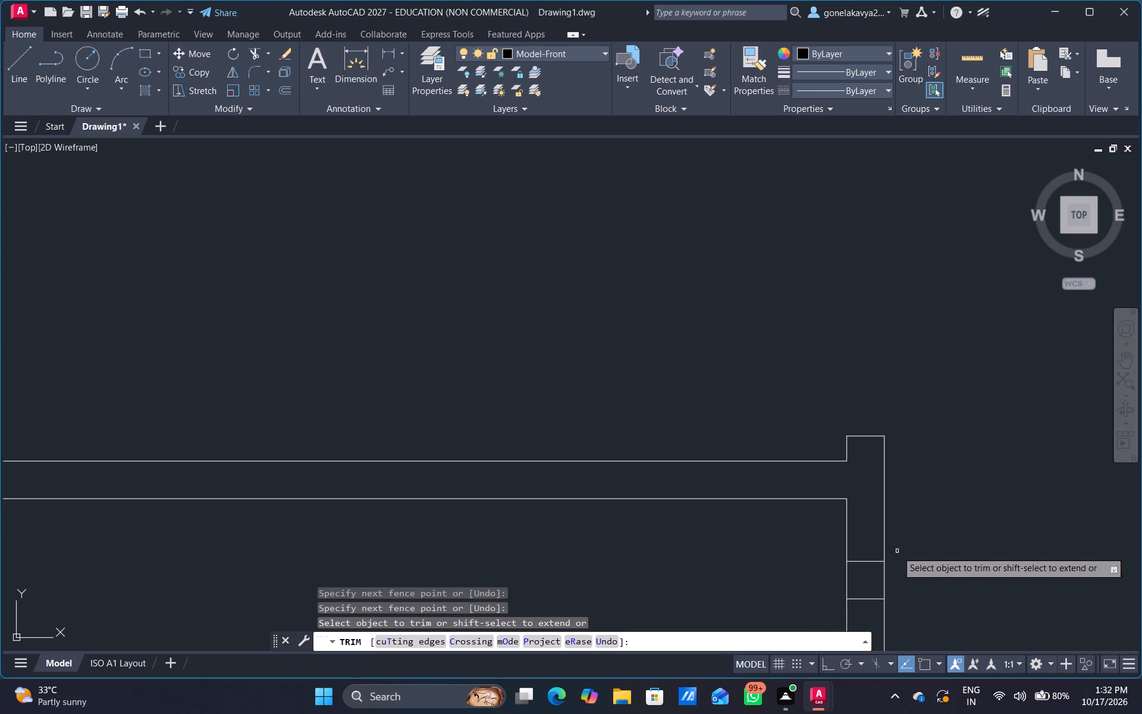
left_click_drag(859, 607, 856, 547)
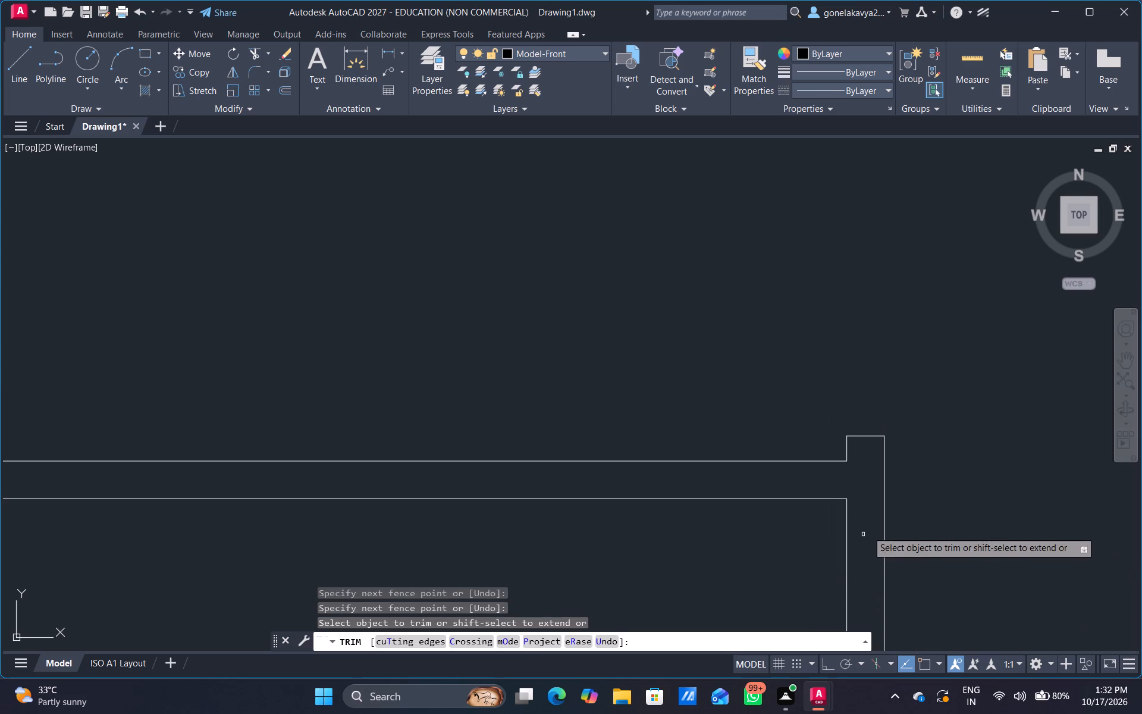
Offset the upper line of the horizontal partition between the middle-left and upper-left rooms 3" upward.
scroll(897, 511, "down", 3)
middle_click_drag(942, 553, 833, 446)
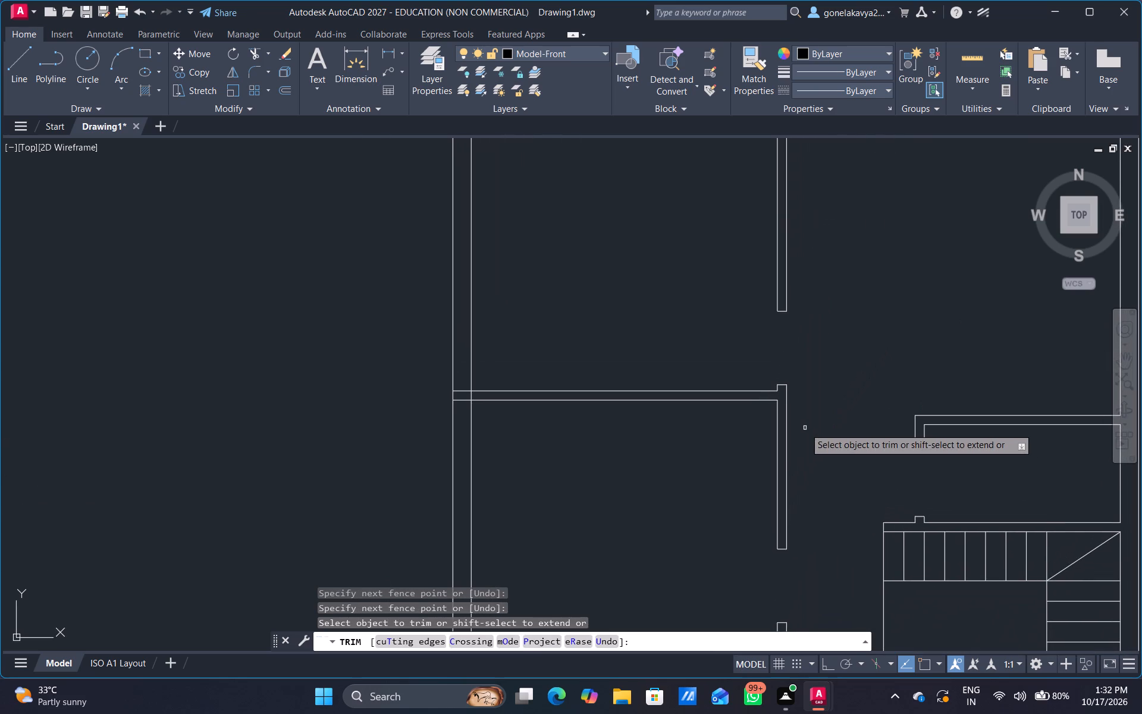
scroll(654, 317, "down", 1)
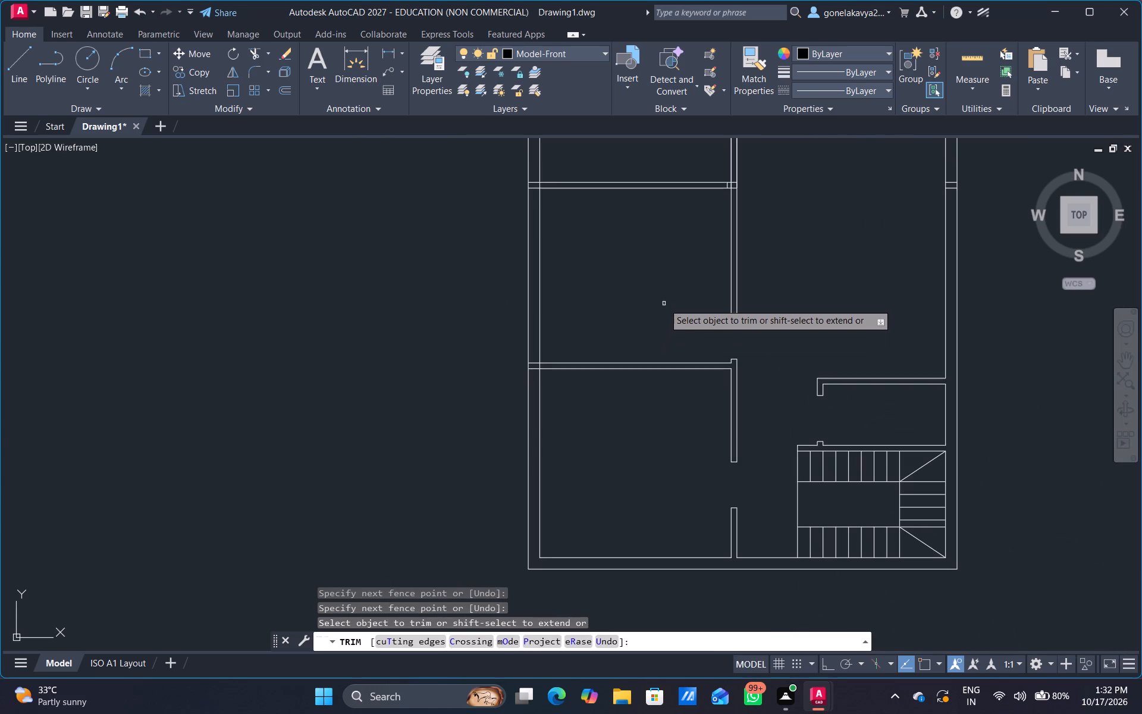
middle_click_drag(671, 288, 638, 167)
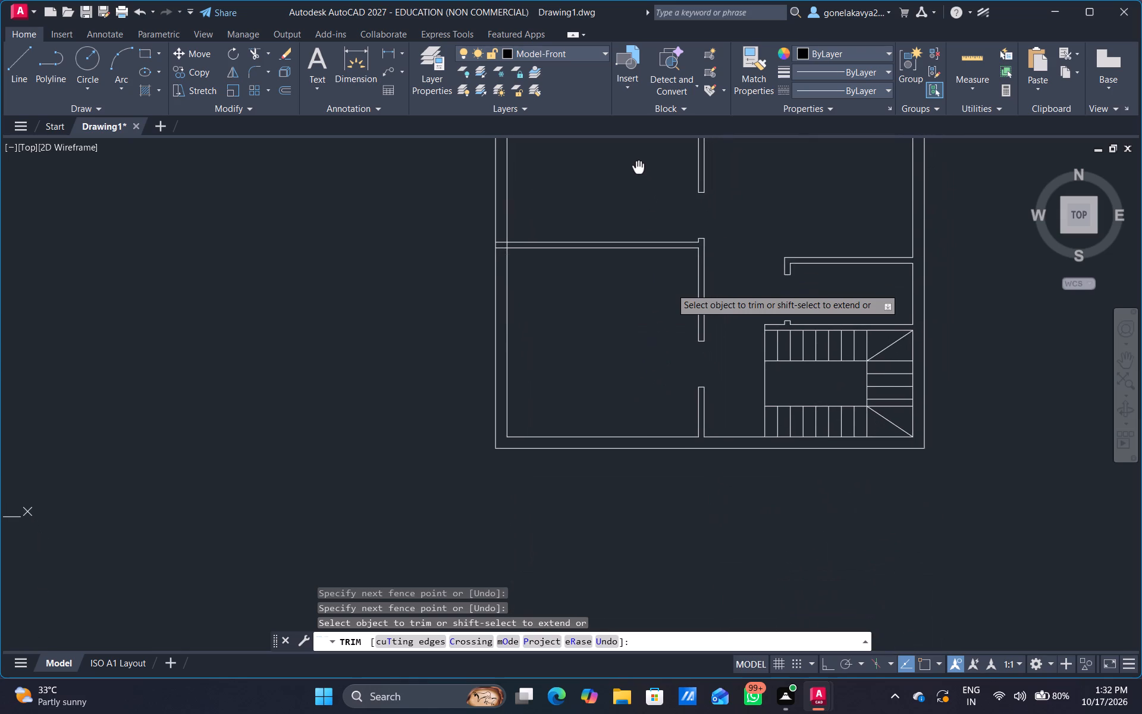
middle_click_drag(638, 167, 633, 456)
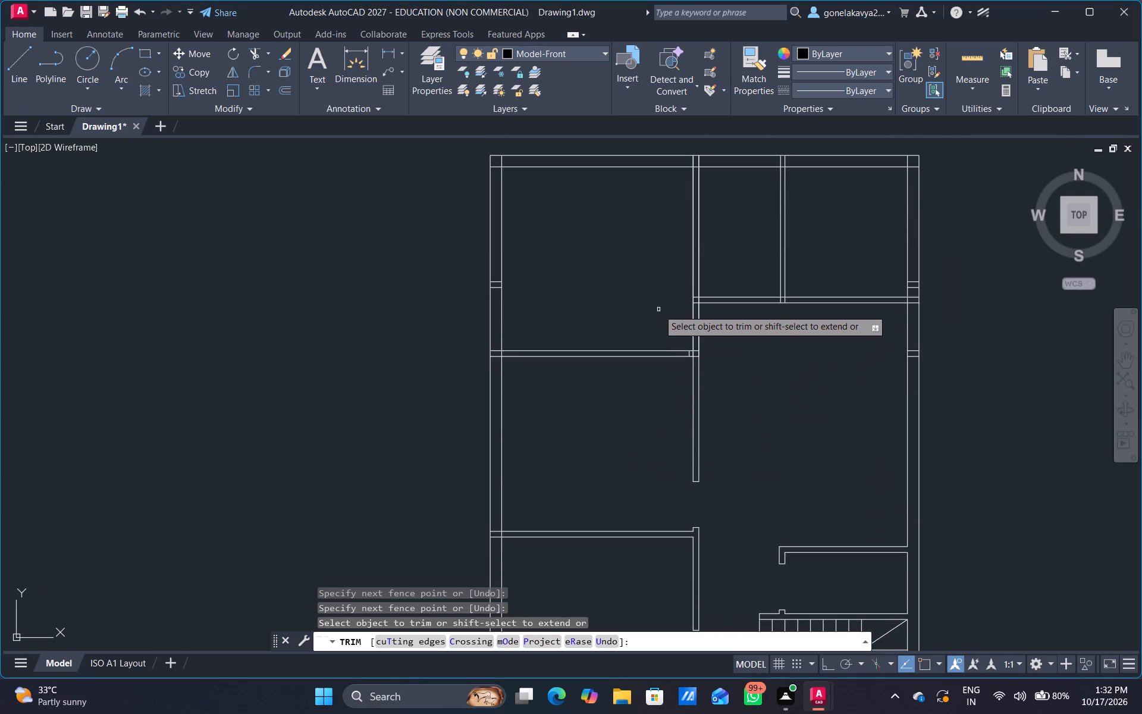
scroll(658, 309, "up", 2)
middle_click_drag(662, 321, 554, 327)
key("Escape")
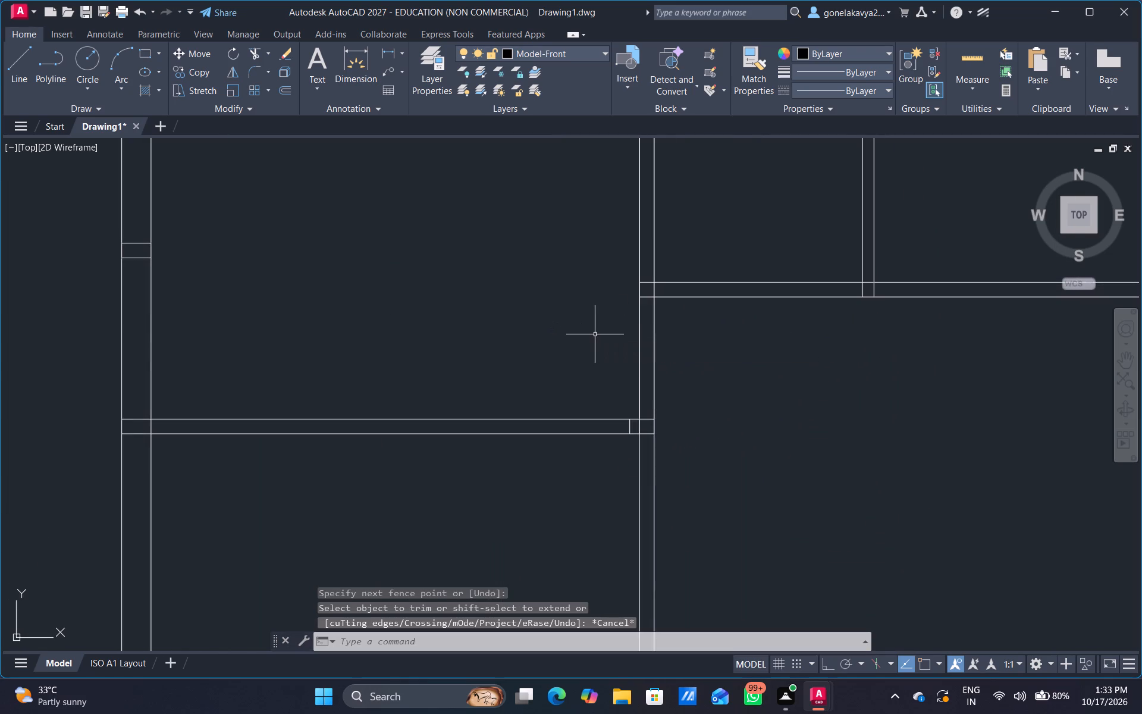
key("o")
key("Return")
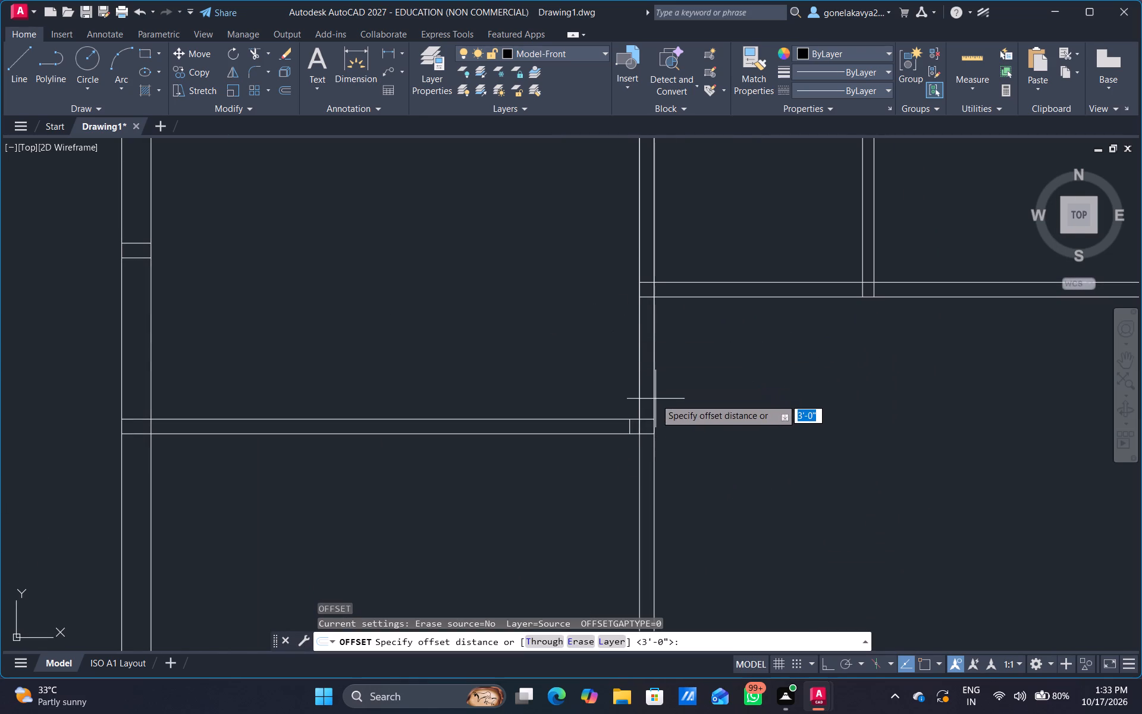
key("3")
key("shift+quotedbl")
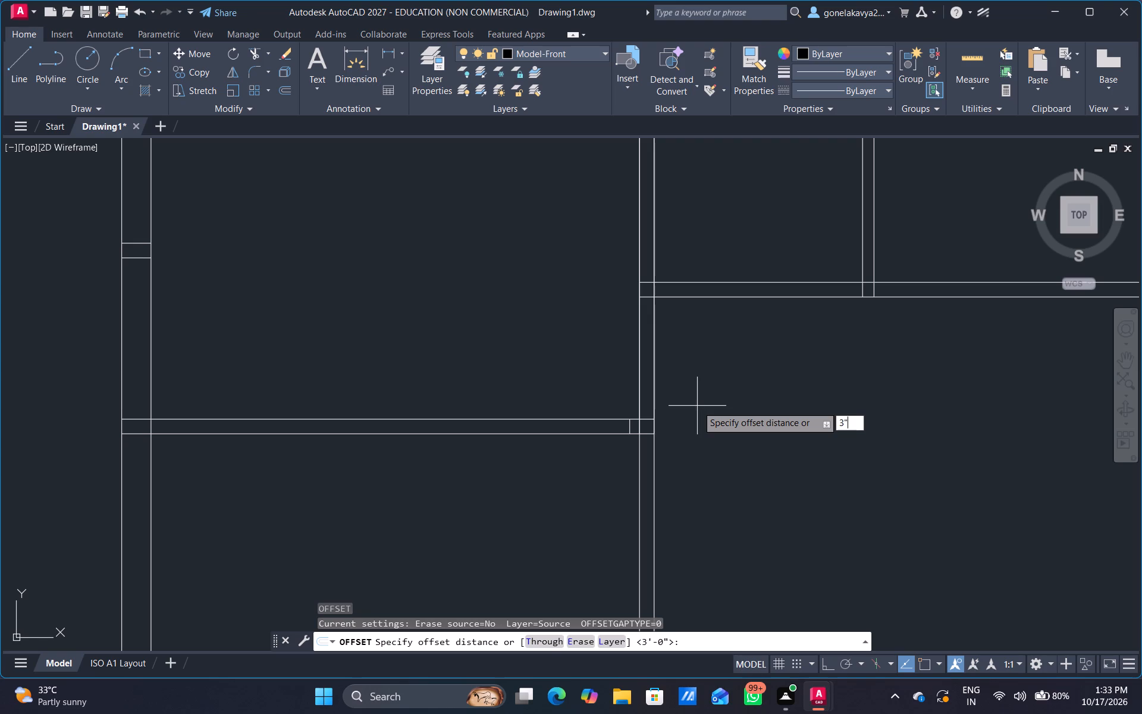
key("Return")
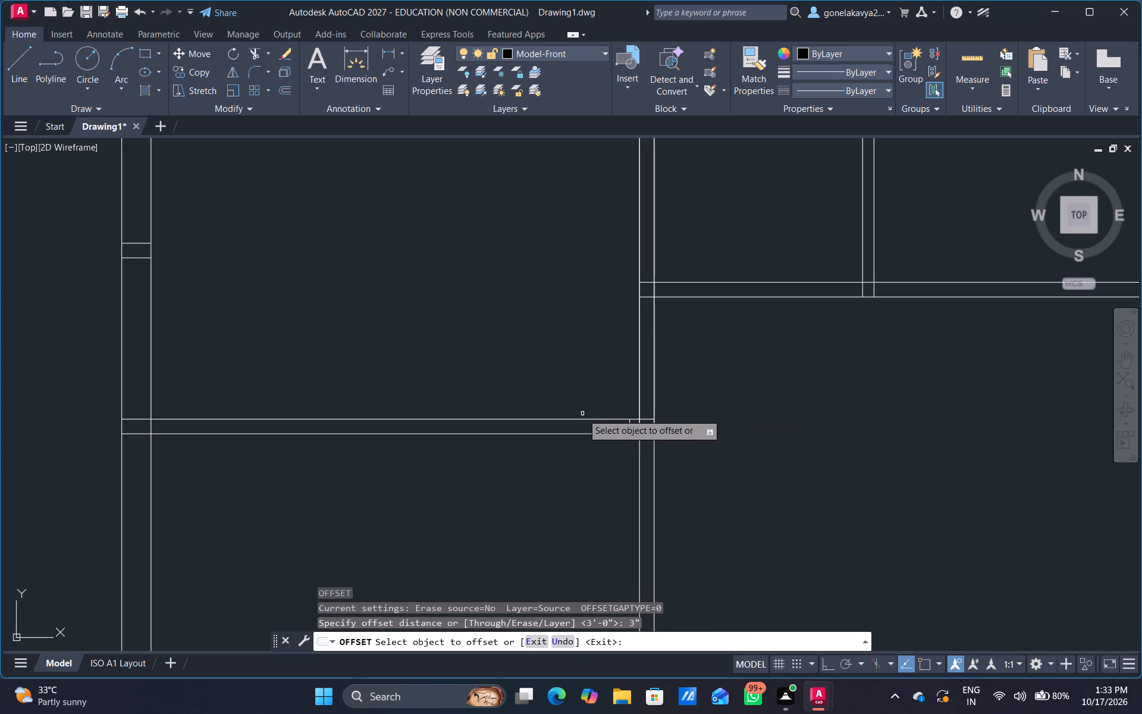
left_click(583, 418)
left_click(589, 405)
Offset that new line another 3' upward to mark the upper-left room's door opening.
left_click(589, 408)
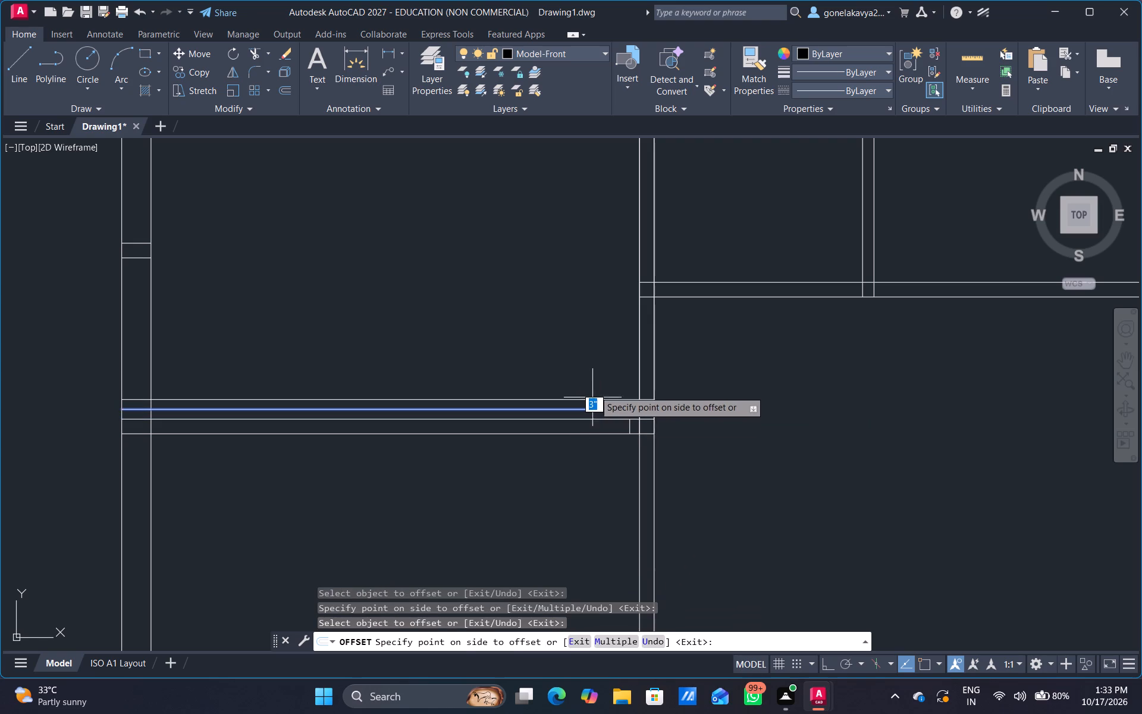
type("3'")
key("Return")
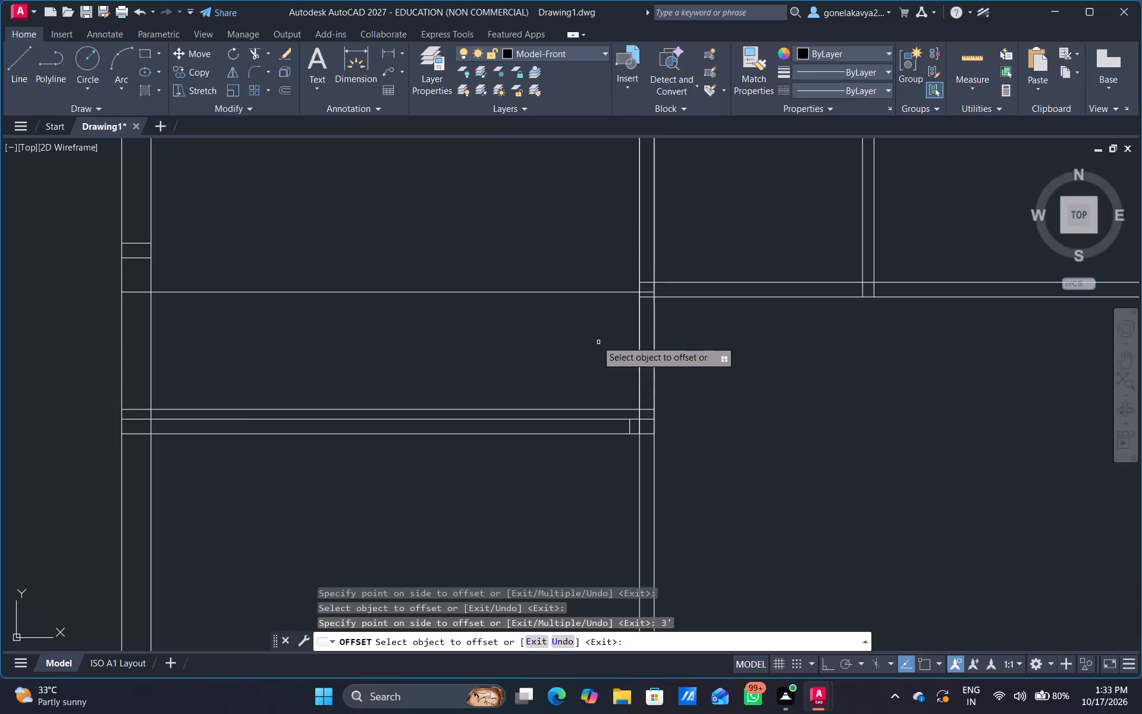
middle_click_drag(588, 334, 587, 397)
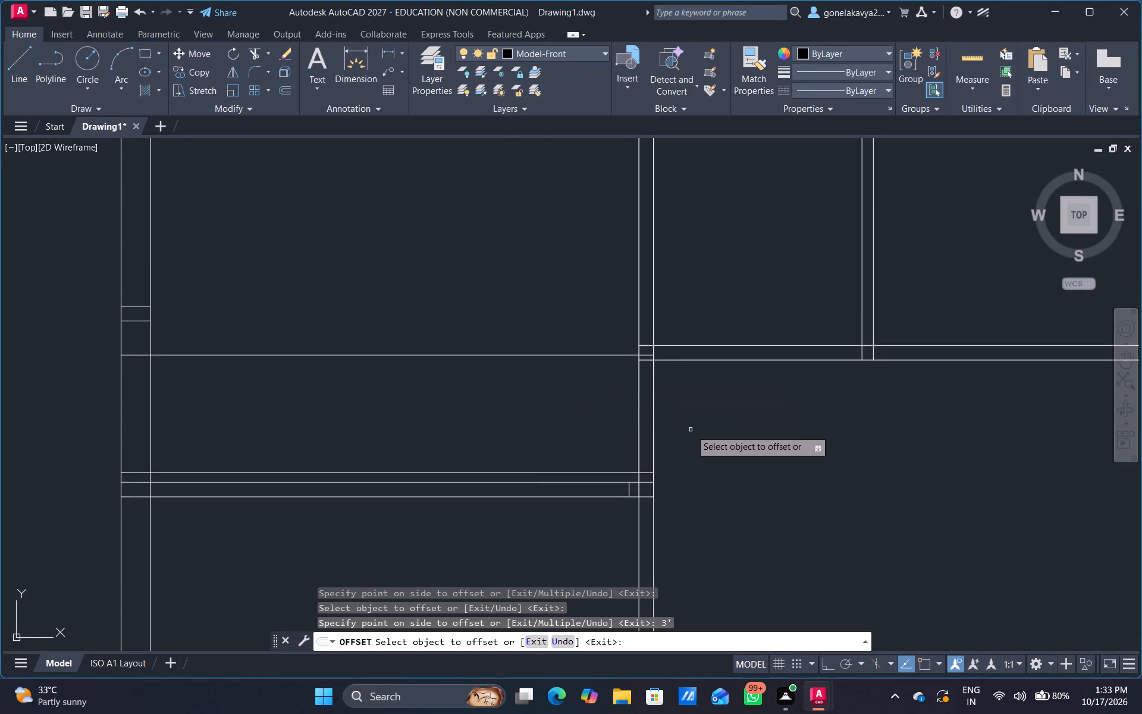
key("Escape")
Trim both vertical partition lines across the upper-left room's door opening.
type("TR")
key("space")
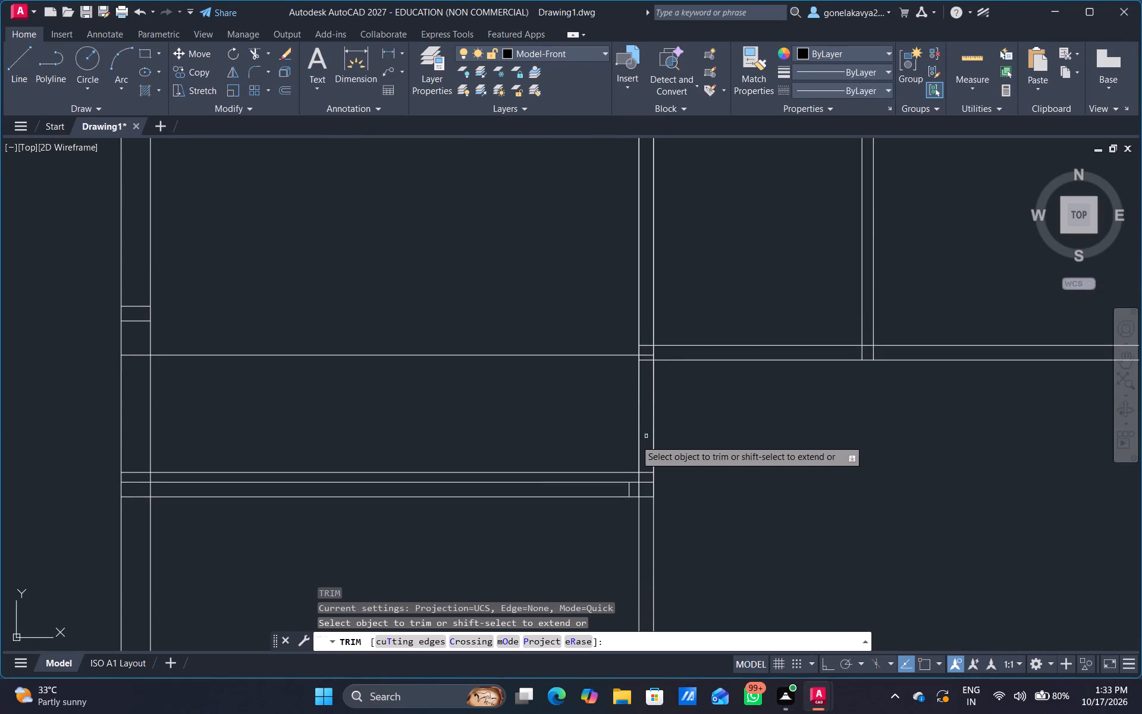
left_click_drag(625, 416, 658, 416)
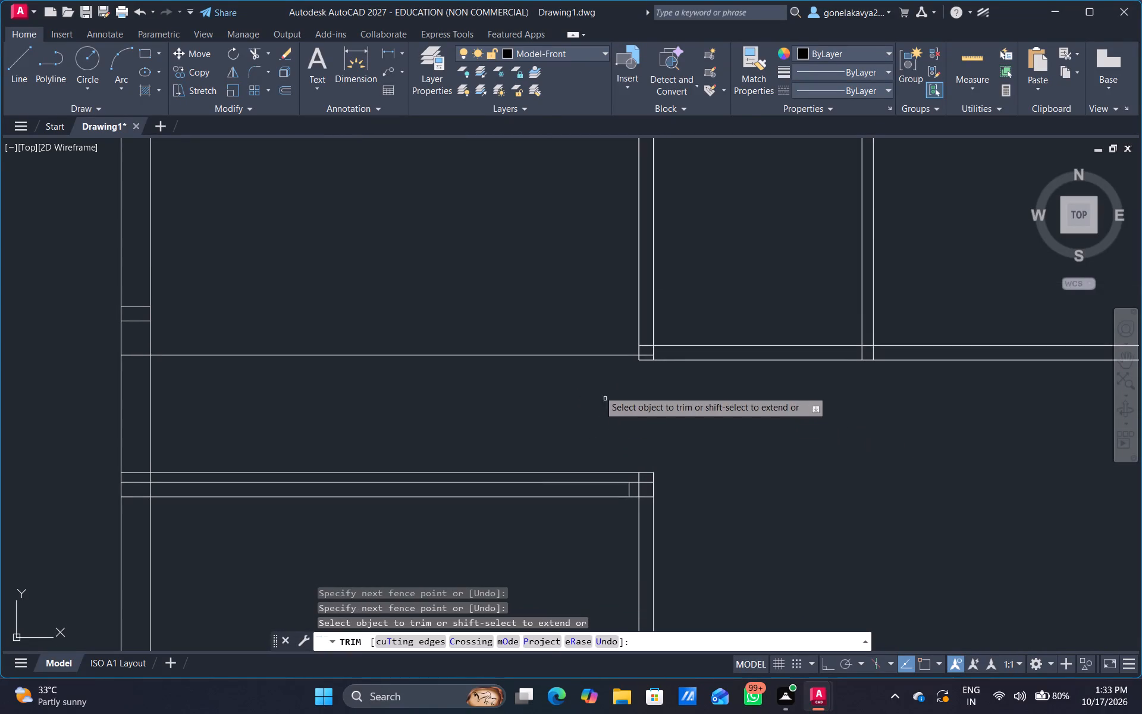
Trim the partition corner above the opening to a clean L, and remove the 3' offset line across the upper-left room.
scroll(638, 343, "up", 3)
left_click(670, 390)
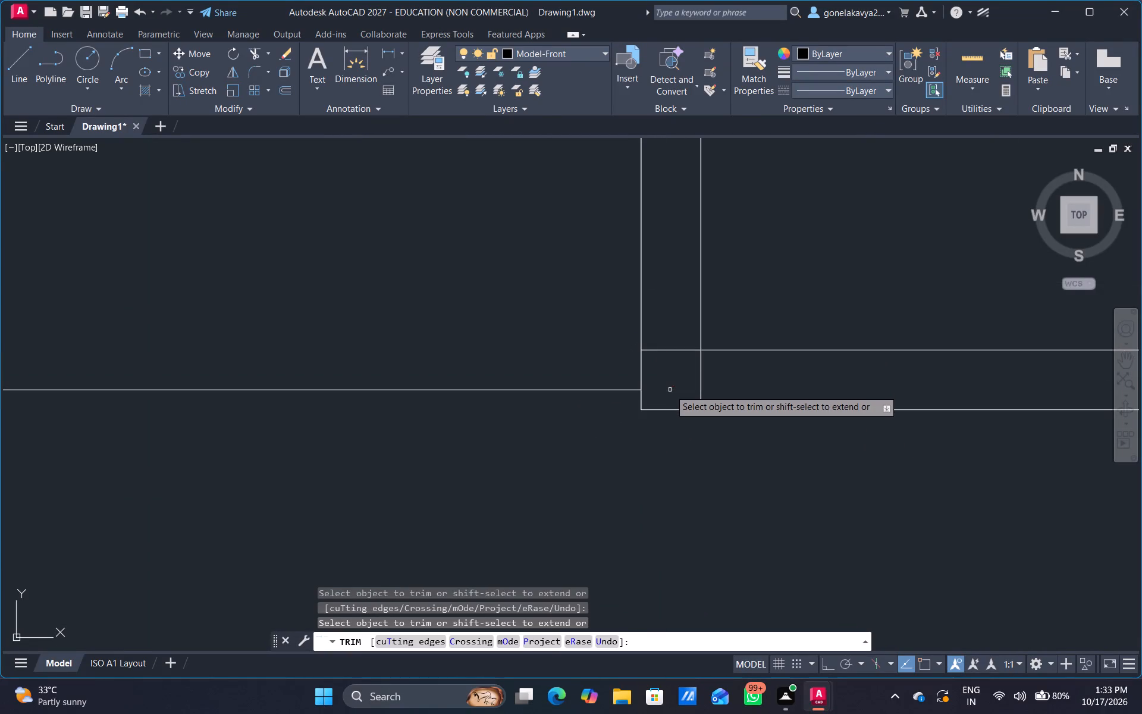
left_click_drag(674, 337, 711, 376)
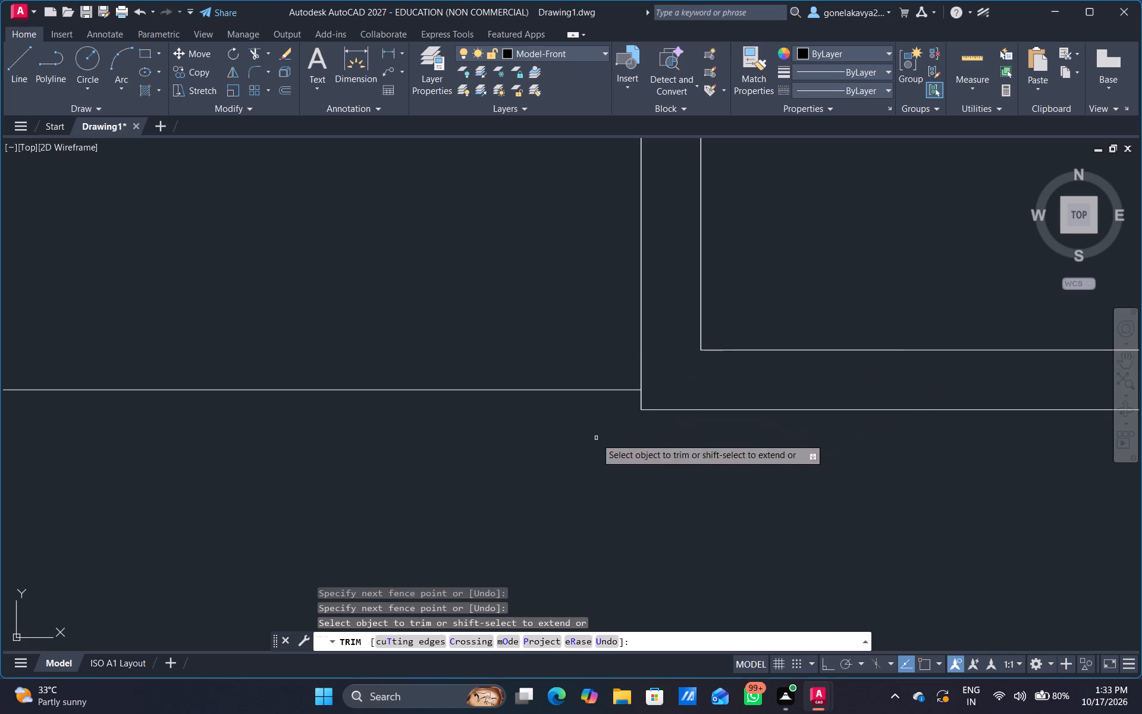
left_click_drag(563, 422, 569, 348)
Trim the 3" offset line across the upper-left room and the overlapping lines at the partition junction below the doorway.
scroll(570, 400, "down", 4)
scroll(560, 473, "up", 2)
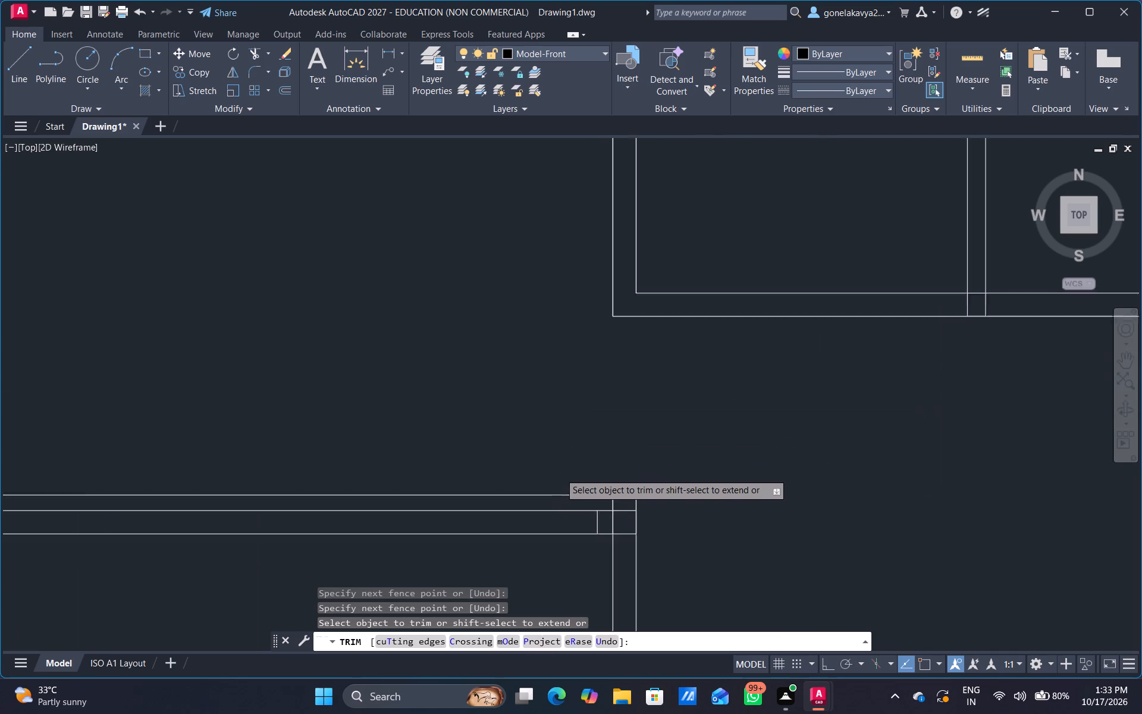
scroll(560, 473, "up", 1)
left_click_drag(582, 477, 586, 522)
left_click_drag(608, 558, 608, 558)
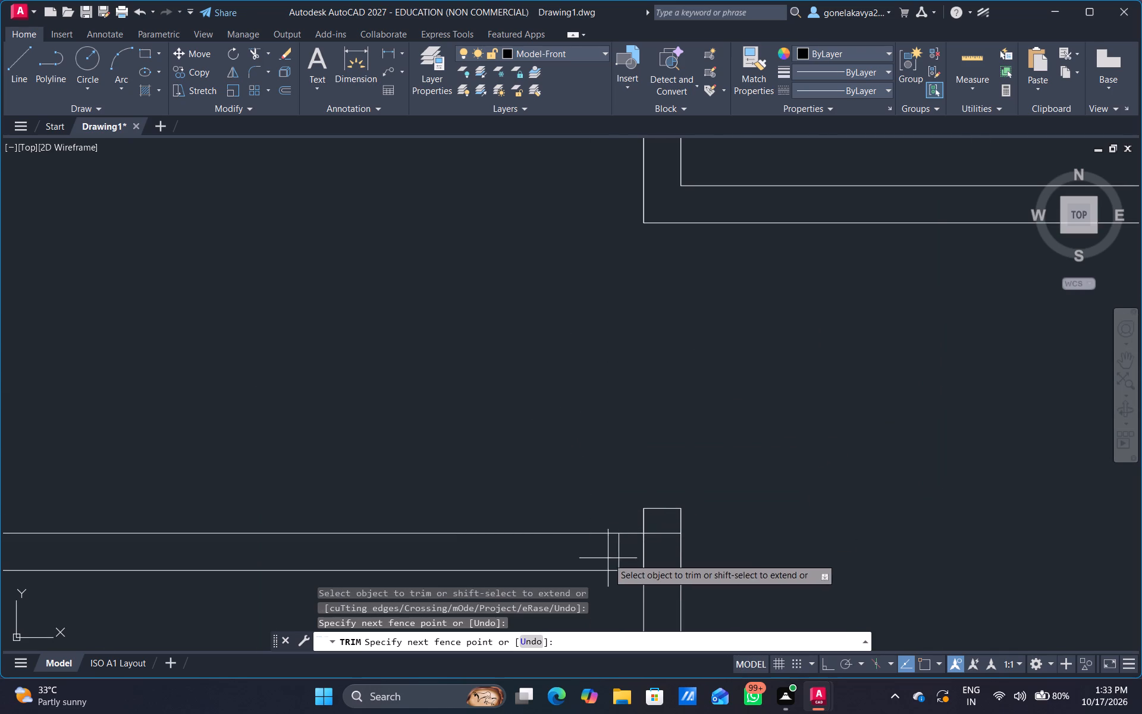
left_click_drag(608, 558, 665, 516)
left_click_drag(648, 542, 670, 606)
Trim the upper-left room's horizontal partition lines inside the left outer wall, and the inner wall line between them.
scroll(513, 468, "down", 2)
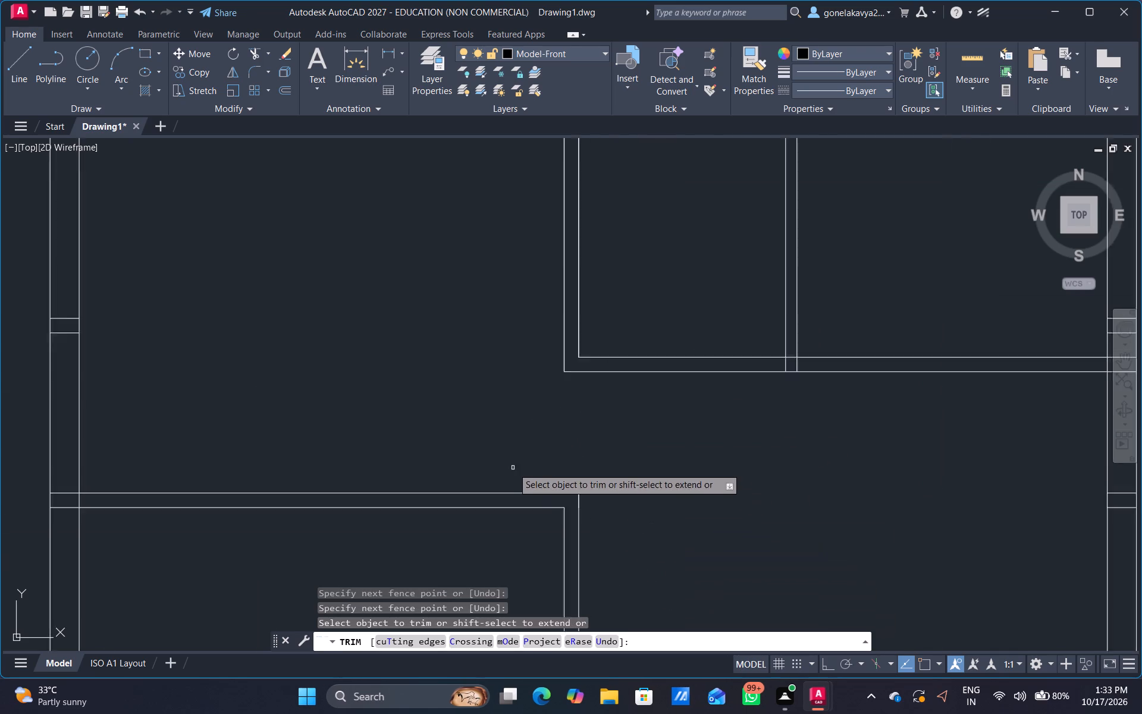
scroll(514, 466, "down", 1)
middle_click_drag(461, 421, 835, 416)
scroll(608, 466, "up", 2)
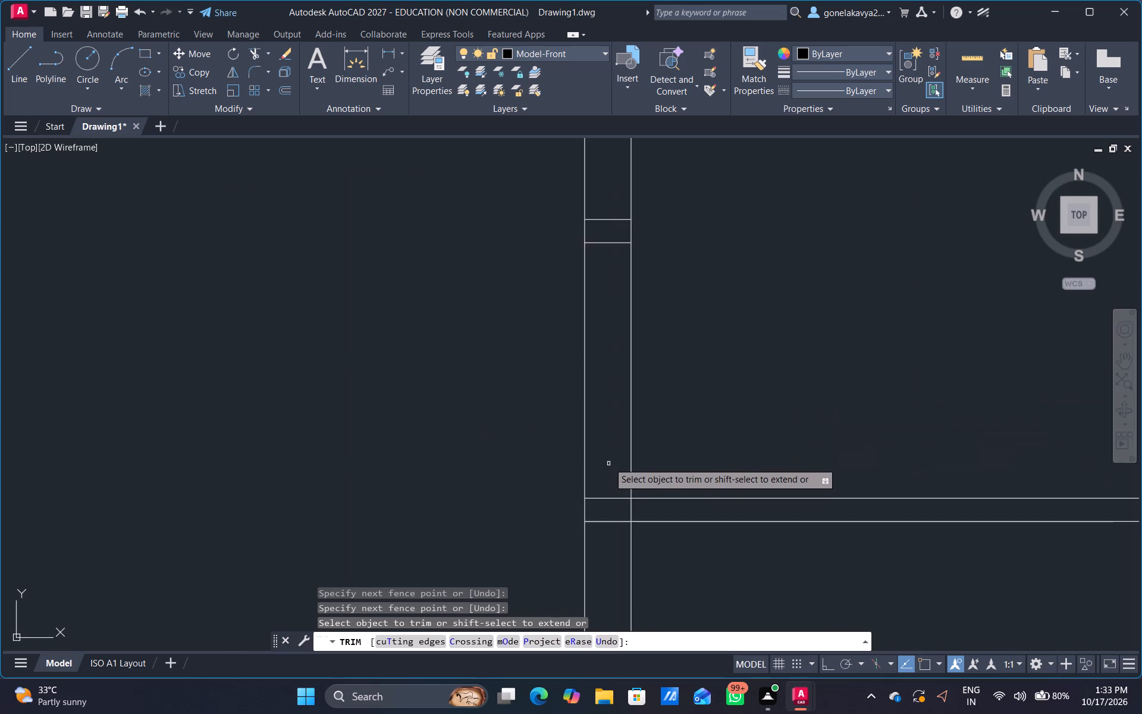
scroll(608, 462, "up", 1)
left_click_drag(607, 465, 611, 576)
left_click_drag(626, 543, 669, 541)
Trim the two short partition line stubs inside the left outer wall.
scroll(714, 345, "down", 2)
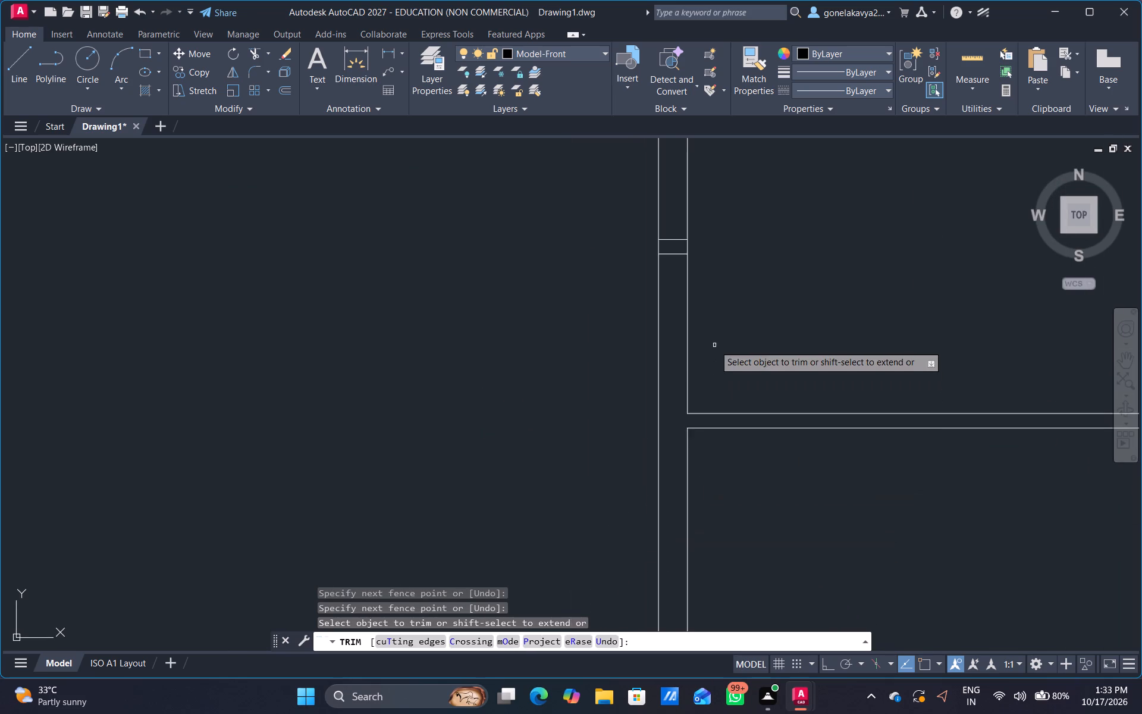
middle_click_drag(719, 322, 714, 486)
scroll(673, 413, "up", 3)
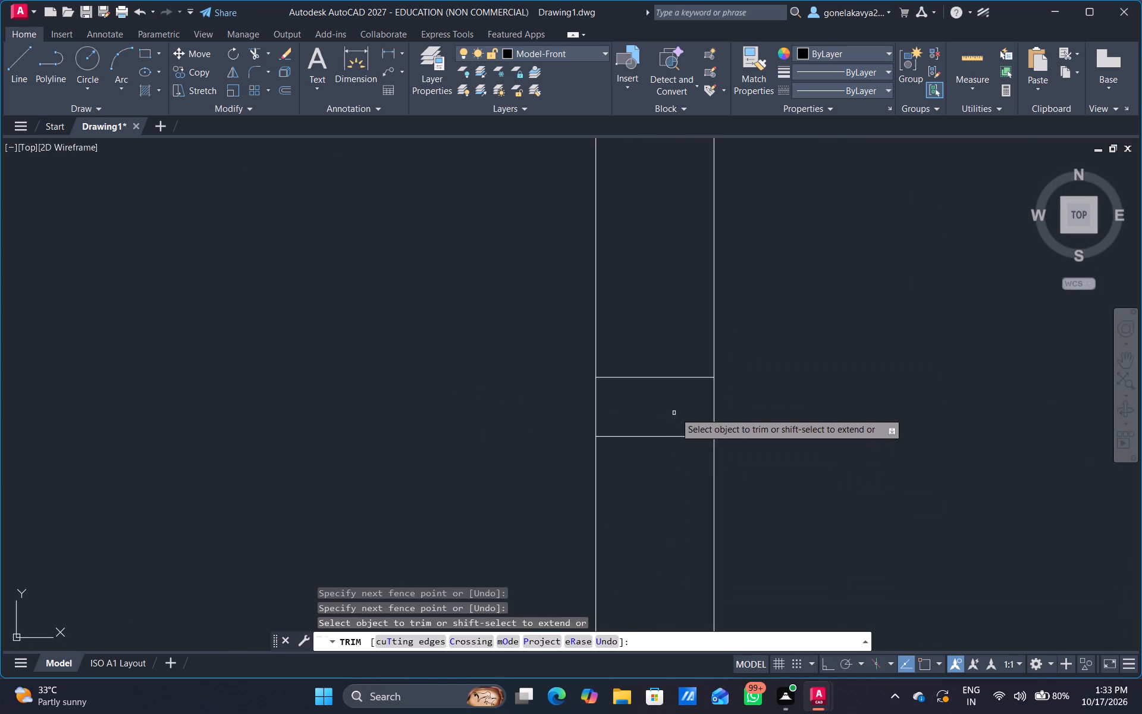
left_click_drag(667, 330, 657, 472)
Trim the overlapping inner wall lines at the top-left outer corner to leave a clean inside corner.
scroll(870, 374, "down", 4)
middle_click_drag(943, 369, 688, 510)
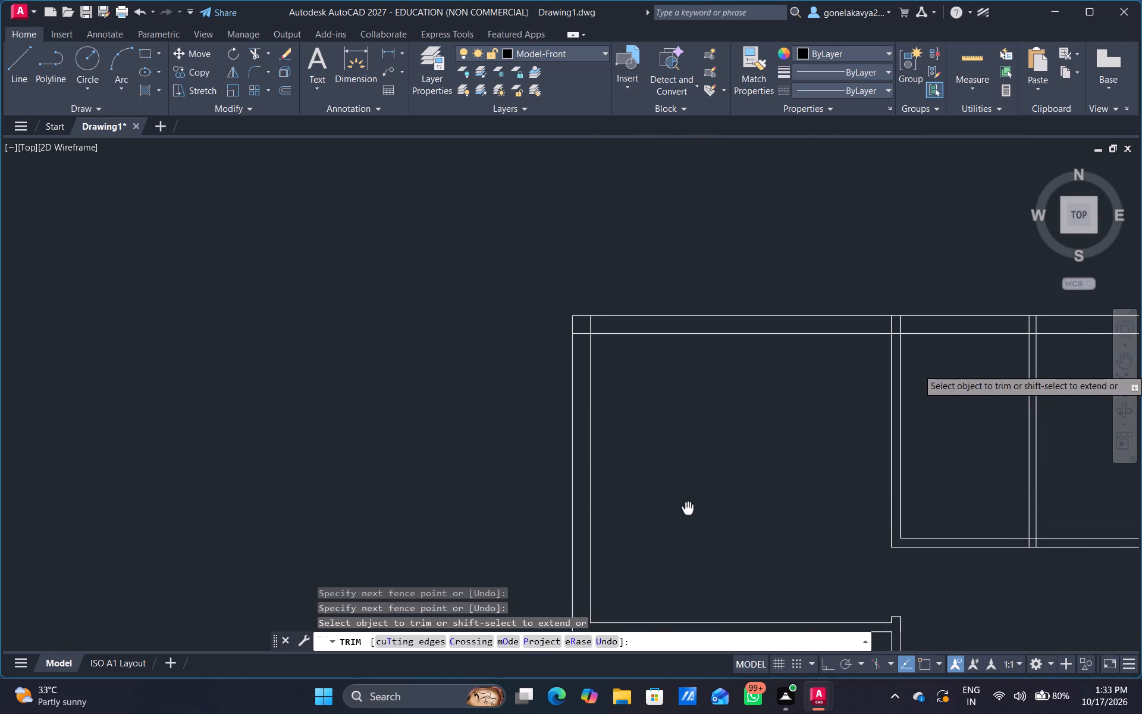
middle_click_drag(688, 510, 690, 512)
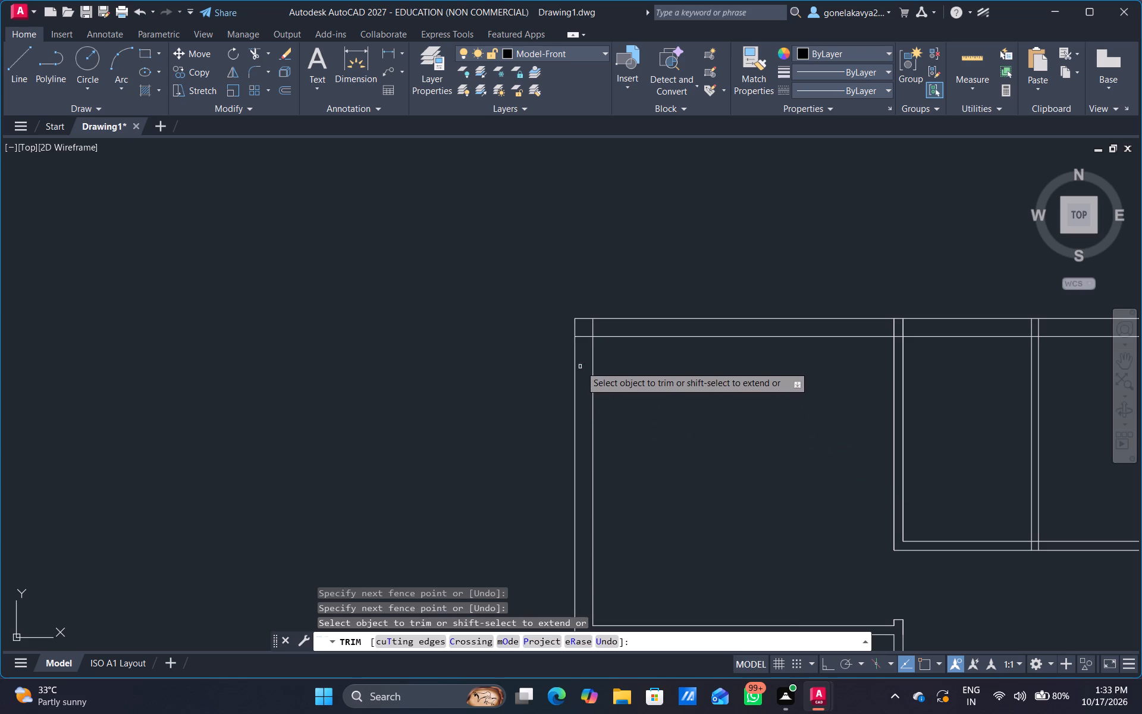
scroll(581, 366, "up", 4)
middle_click_drag(583, 299, 542, 506)
left_click_drag(541, 443, 565, 331)
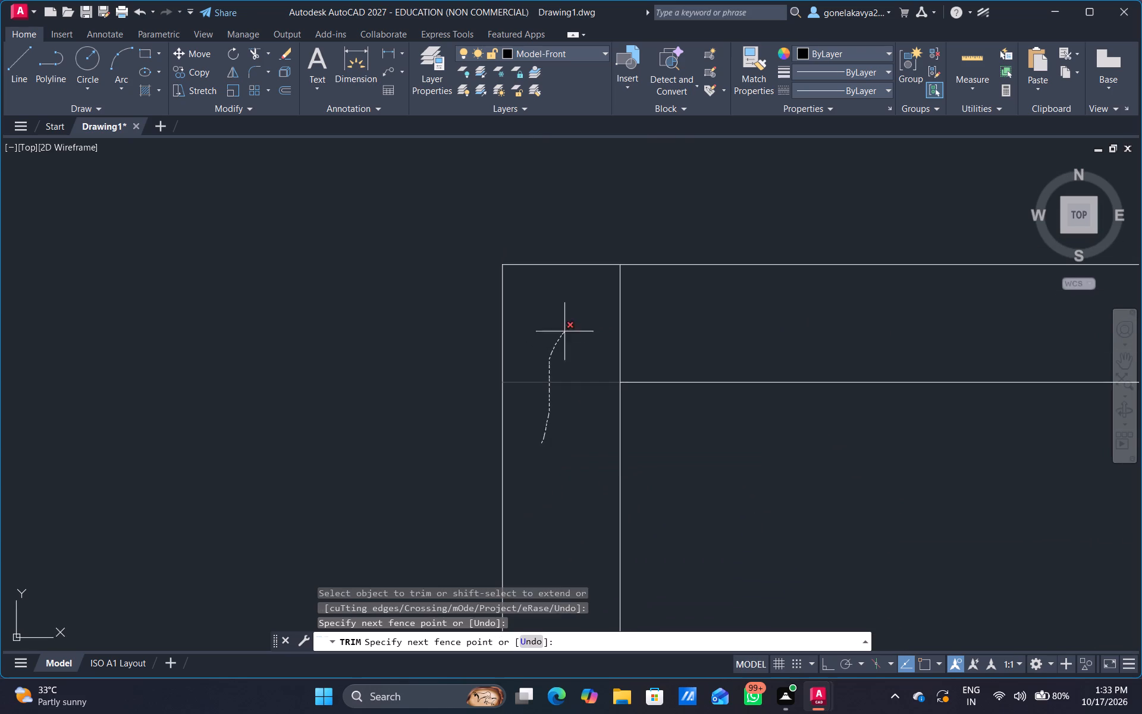
left_click_drag(565, 331, 657, 309)
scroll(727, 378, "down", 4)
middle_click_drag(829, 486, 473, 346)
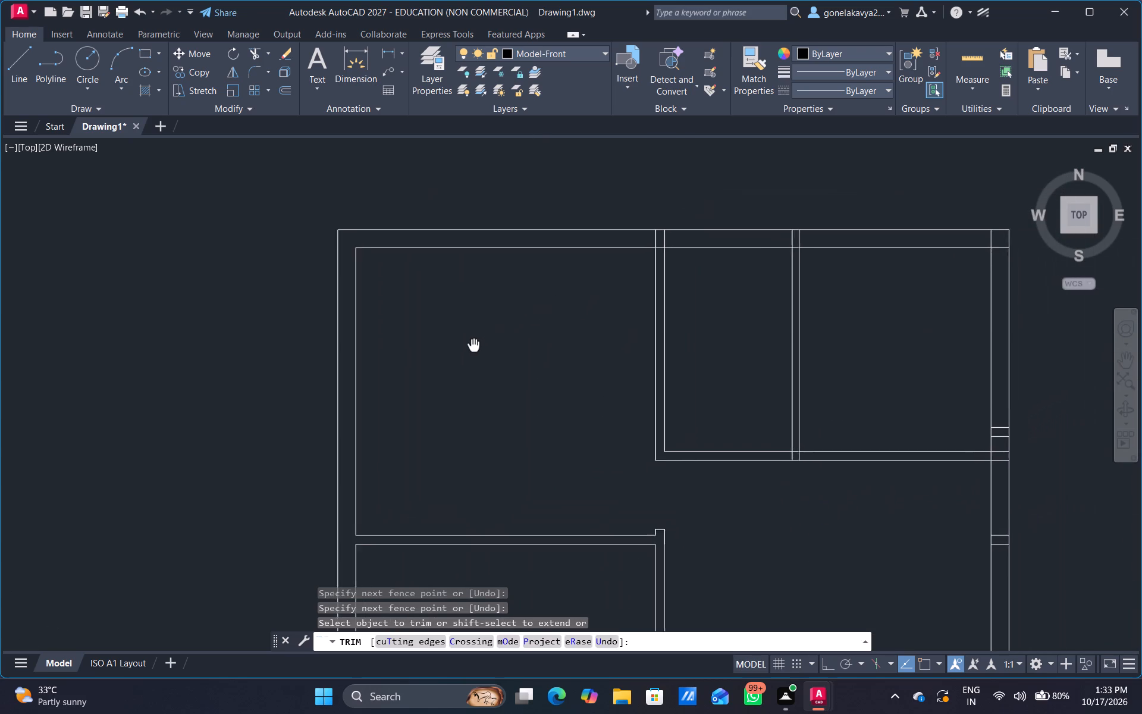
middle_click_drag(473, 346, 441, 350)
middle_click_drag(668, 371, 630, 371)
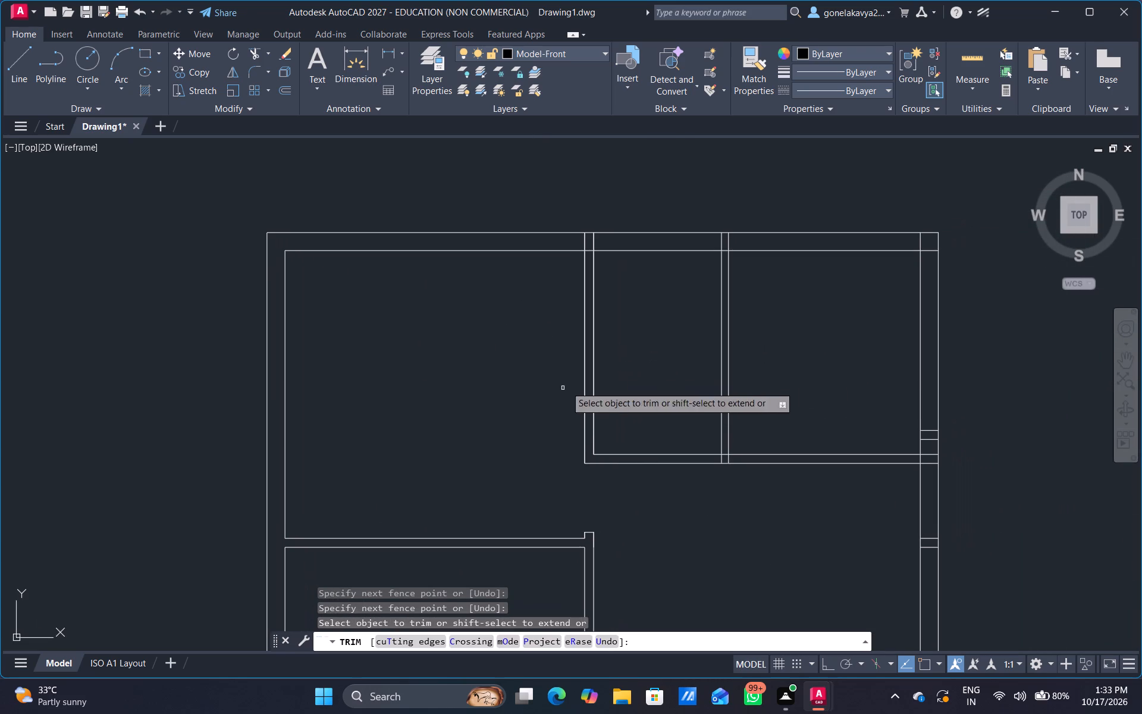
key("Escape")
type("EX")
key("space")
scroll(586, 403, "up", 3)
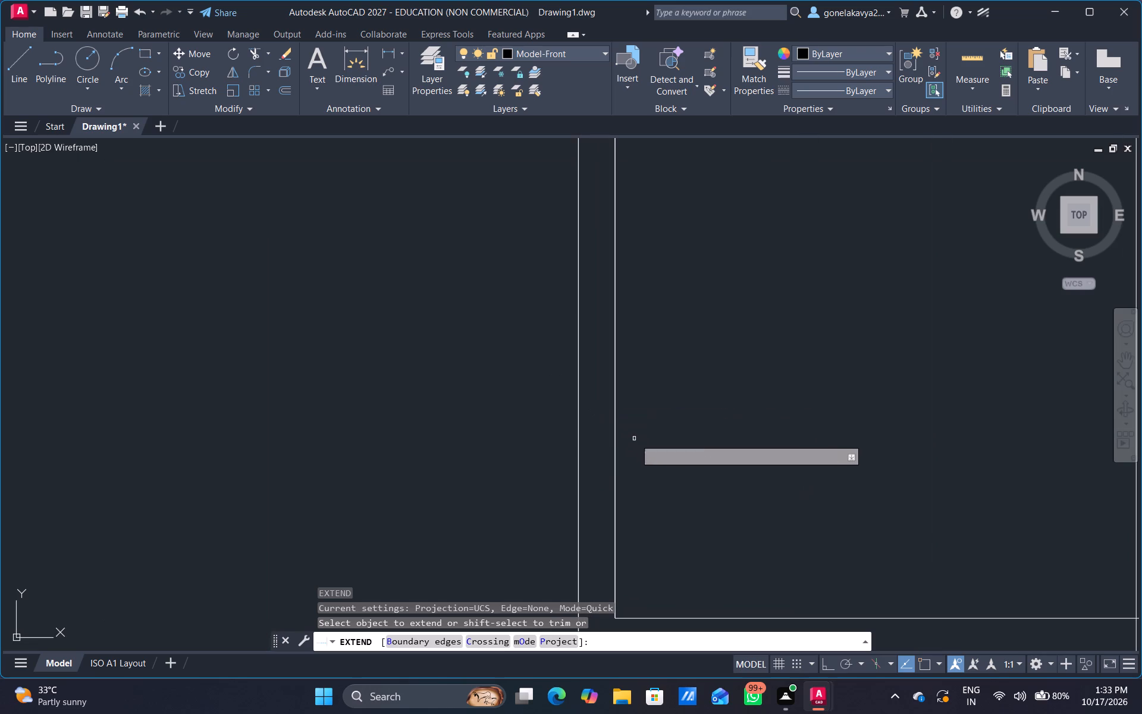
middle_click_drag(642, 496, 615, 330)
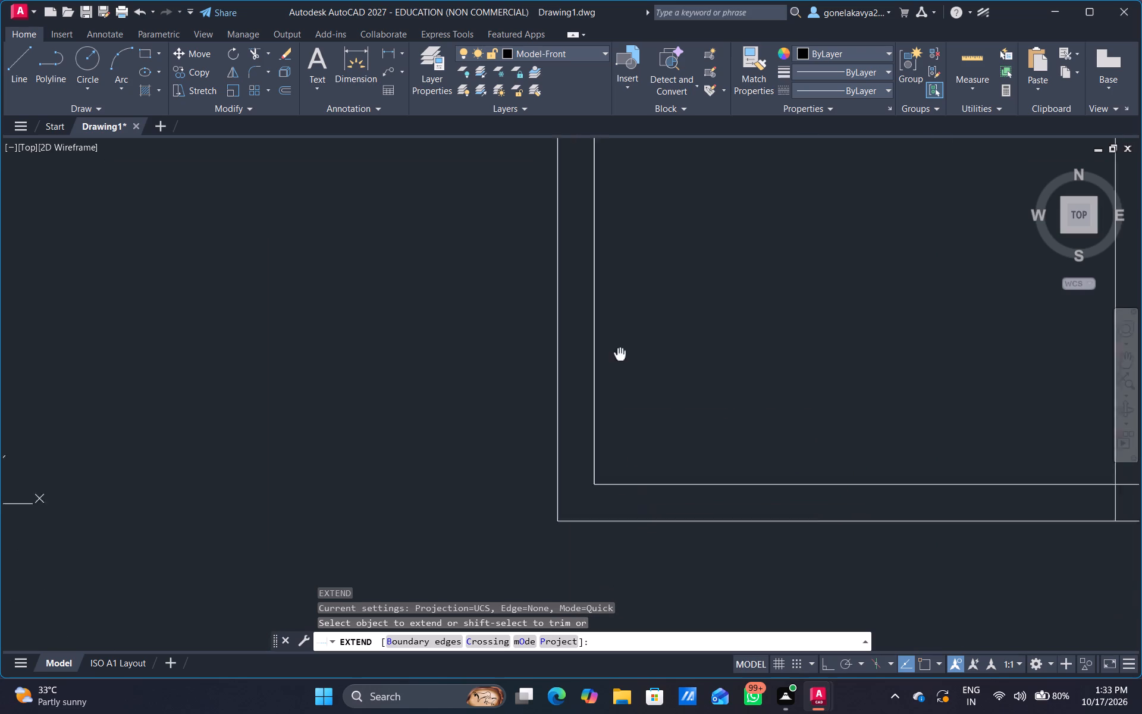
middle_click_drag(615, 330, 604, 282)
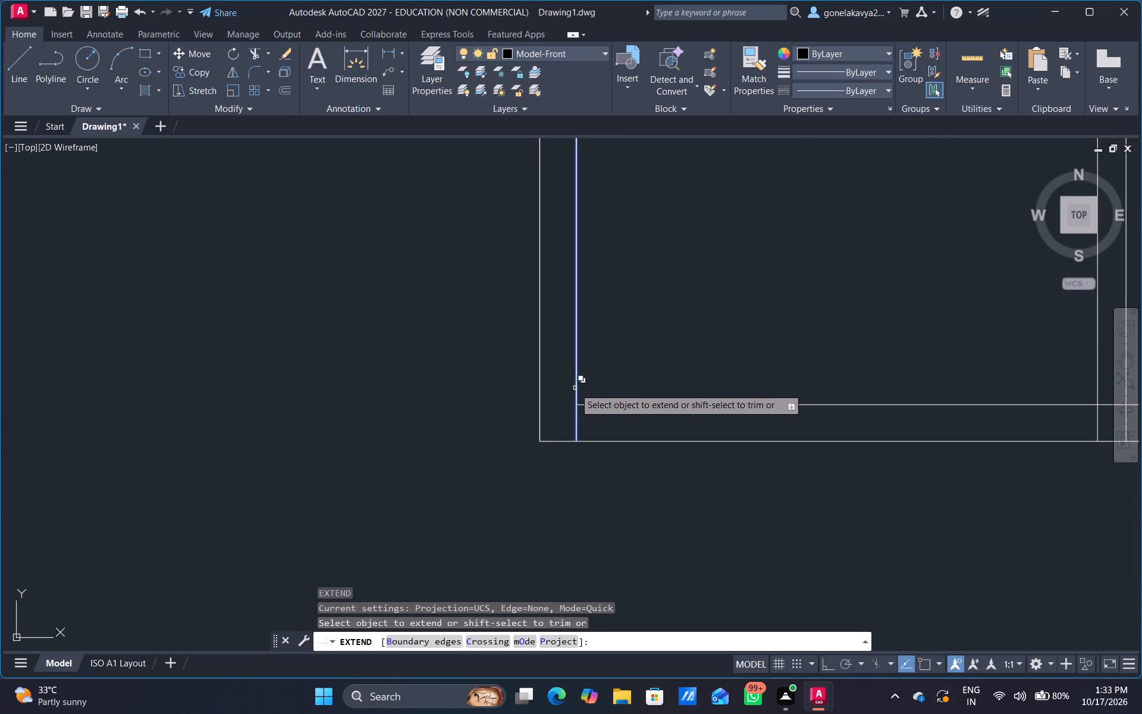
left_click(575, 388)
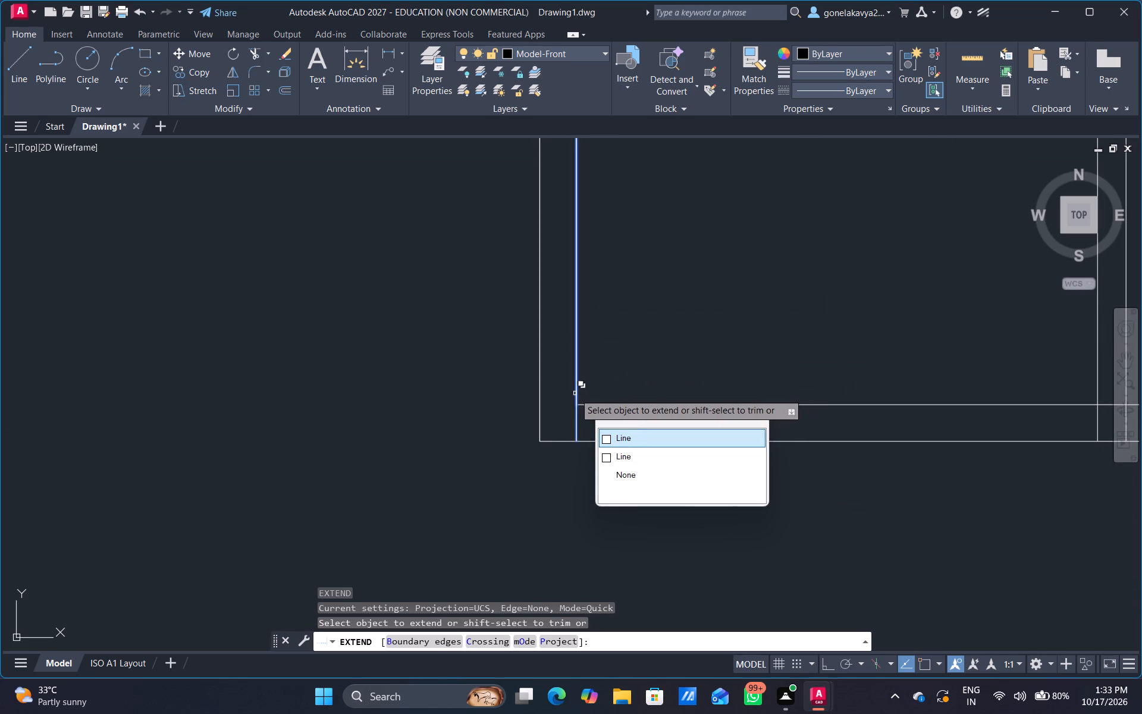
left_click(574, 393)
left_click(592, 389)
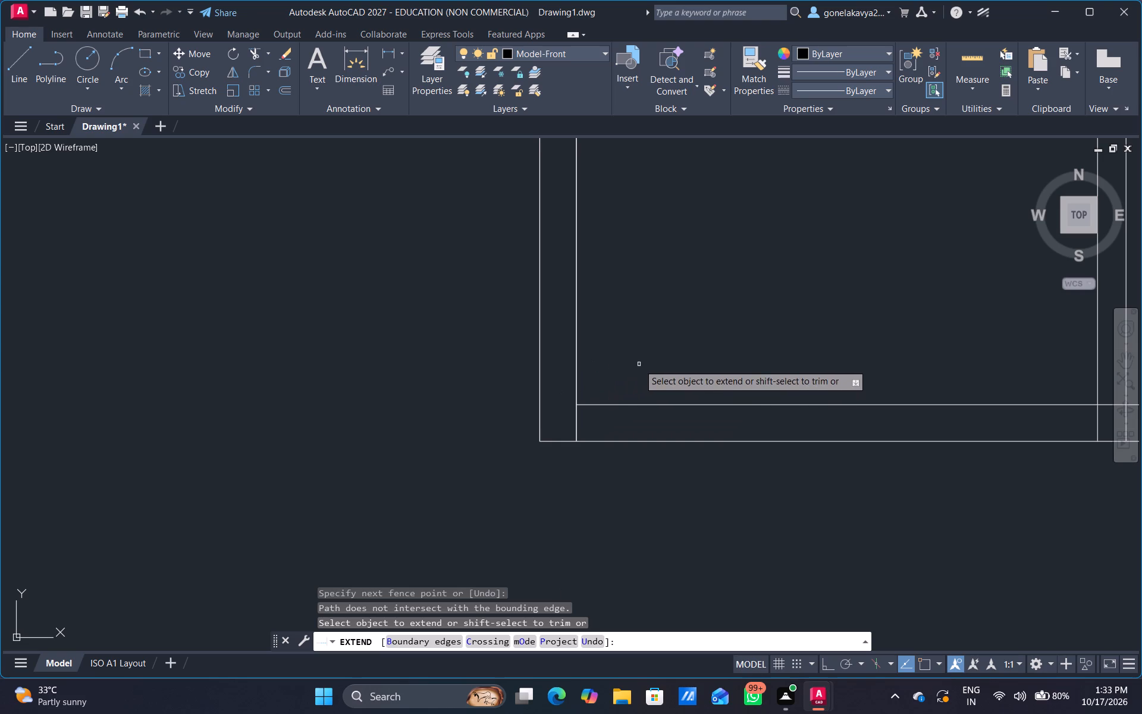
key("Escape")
Offset the top-middle room's left wall line 3" into the room, and offset that new line another 3' to mark the door opening.
key("o")
key("Return")
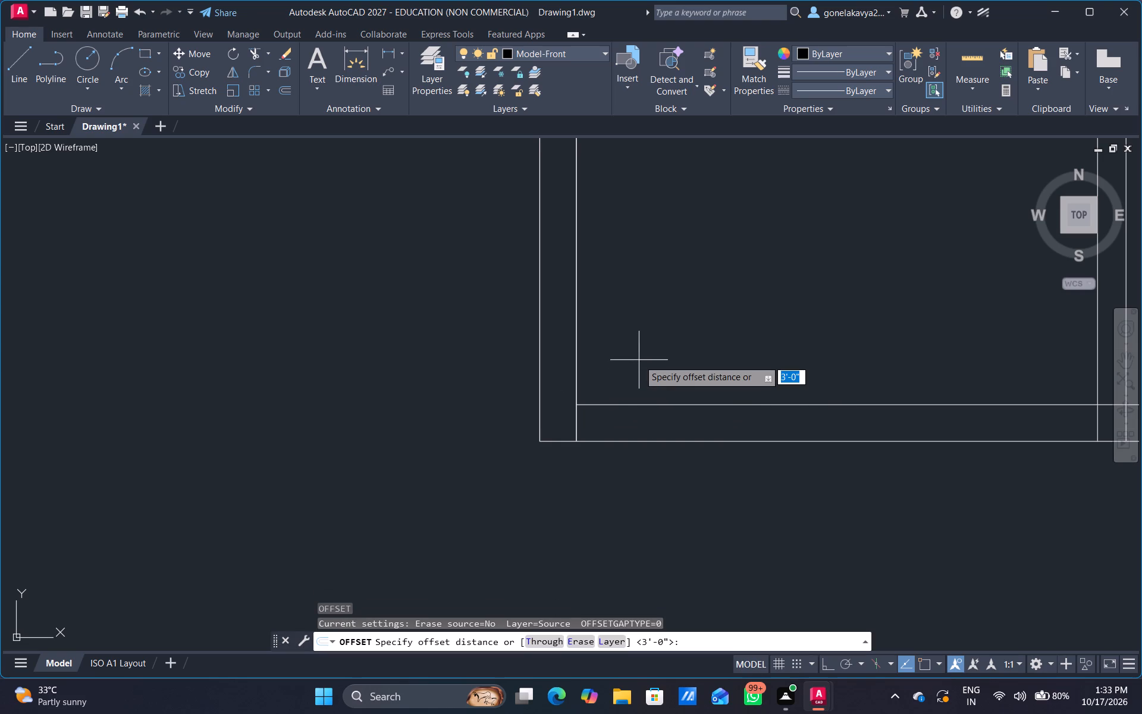
key("3")
key("shift+quotedbl")
key("Return")
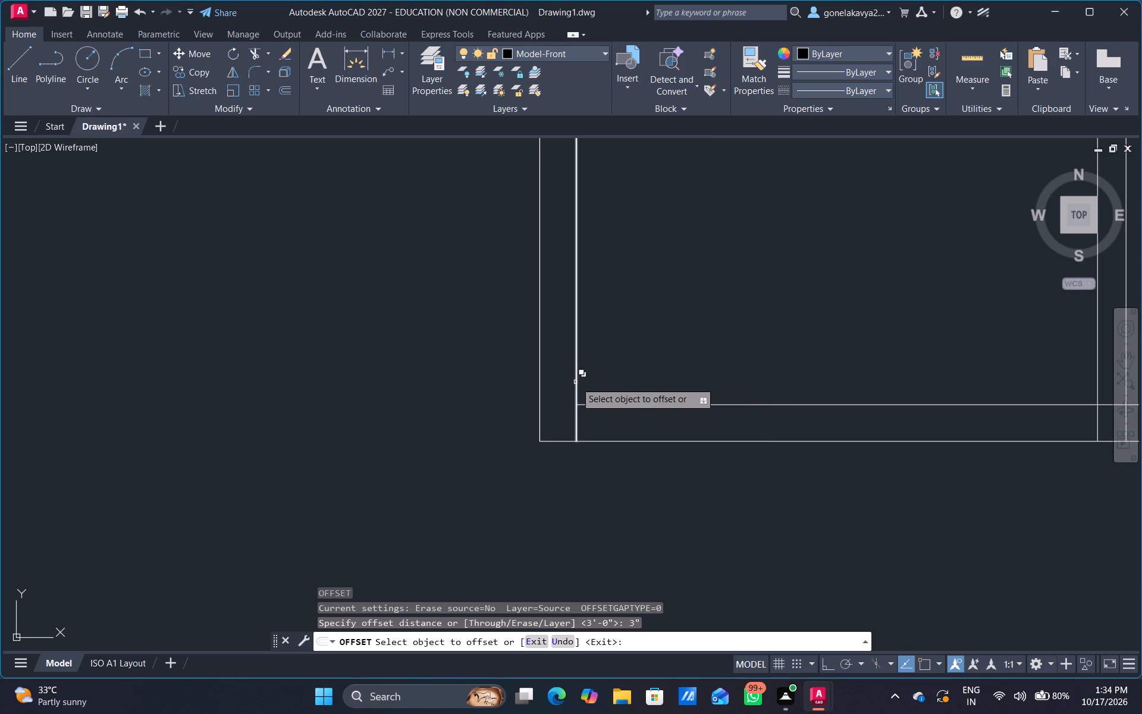
left_click(576, 382)
left_click(628, 371)
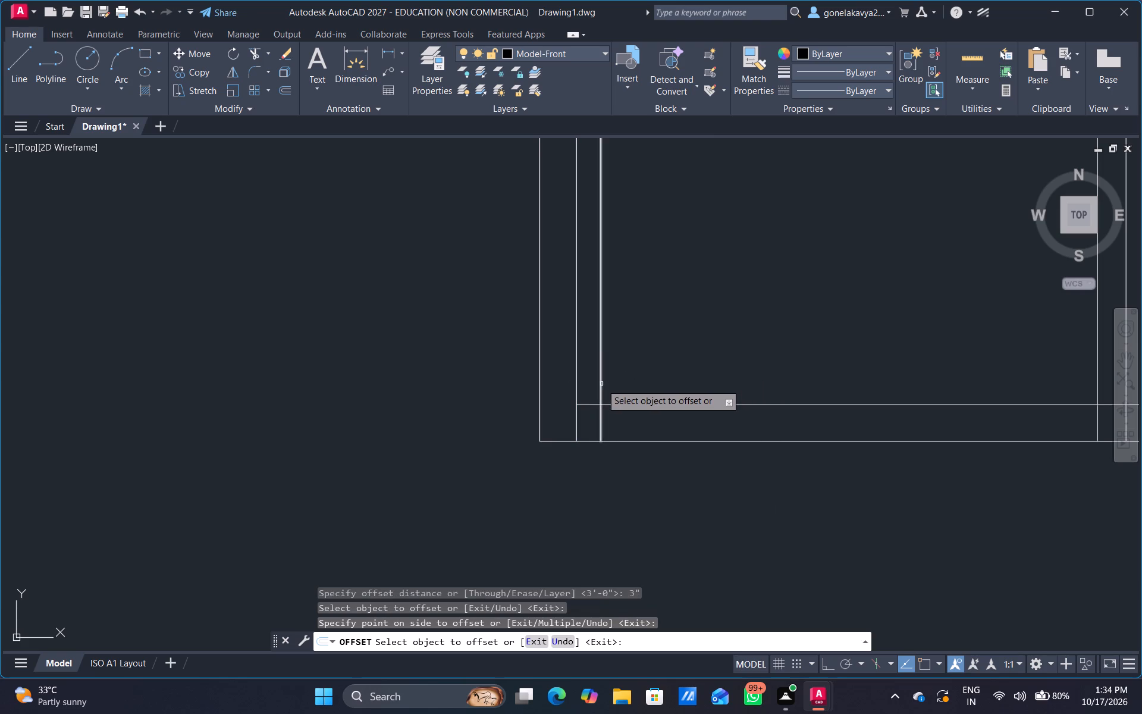
left_click(601, 384)
type("3'")
key("Return")
key("Escape")
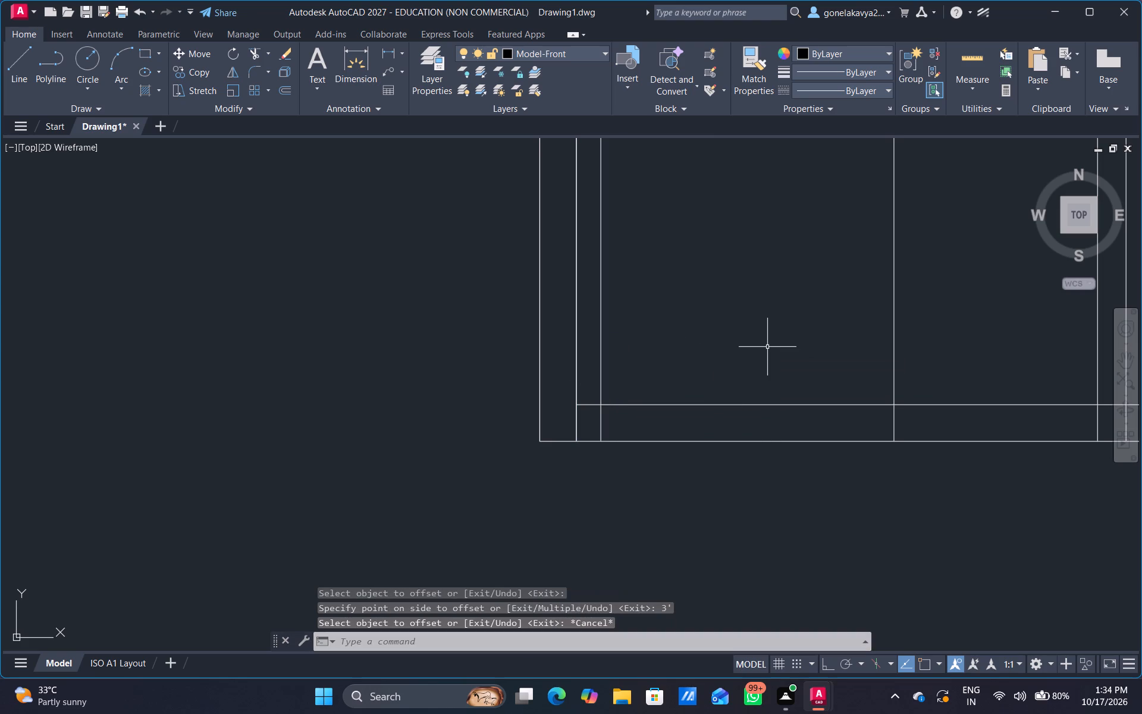
Trim the top-middle room's lower partition across the 3' opening, the jamb lines above it, and the overlapping line at the left corner.
type("TR")
key("space")
left_click_drag(767, 347, 776, 465)
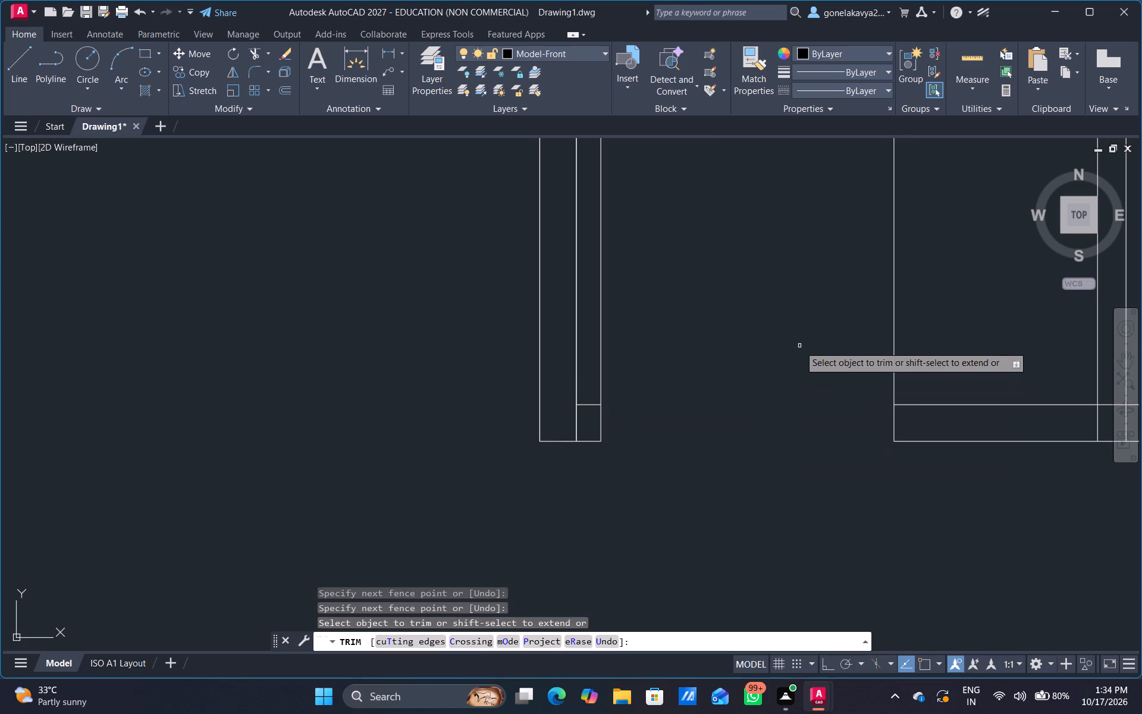
left_click_drag(799, 346, 905, 334)
left_click_drag(599, 362, 611, 365)
left_click_drag(578, 422, 563, 431)
left_click_drag(572, 414, 578, 419)
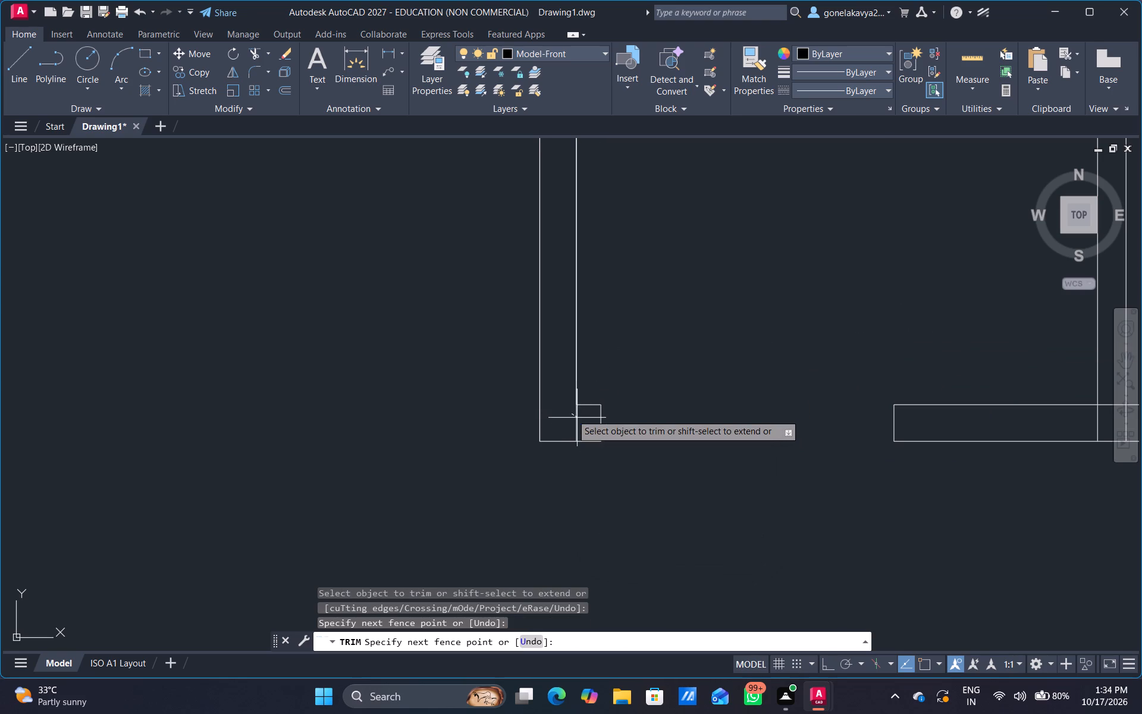
left_click_drag(578, 419, 582, 422)
Trim the overlapping lines where the partition between the top-middle and top-right rooms meets their lower partition.
scroll(713, 331, "down", 2)
middle_click_drag(729, 317, 583, 428)
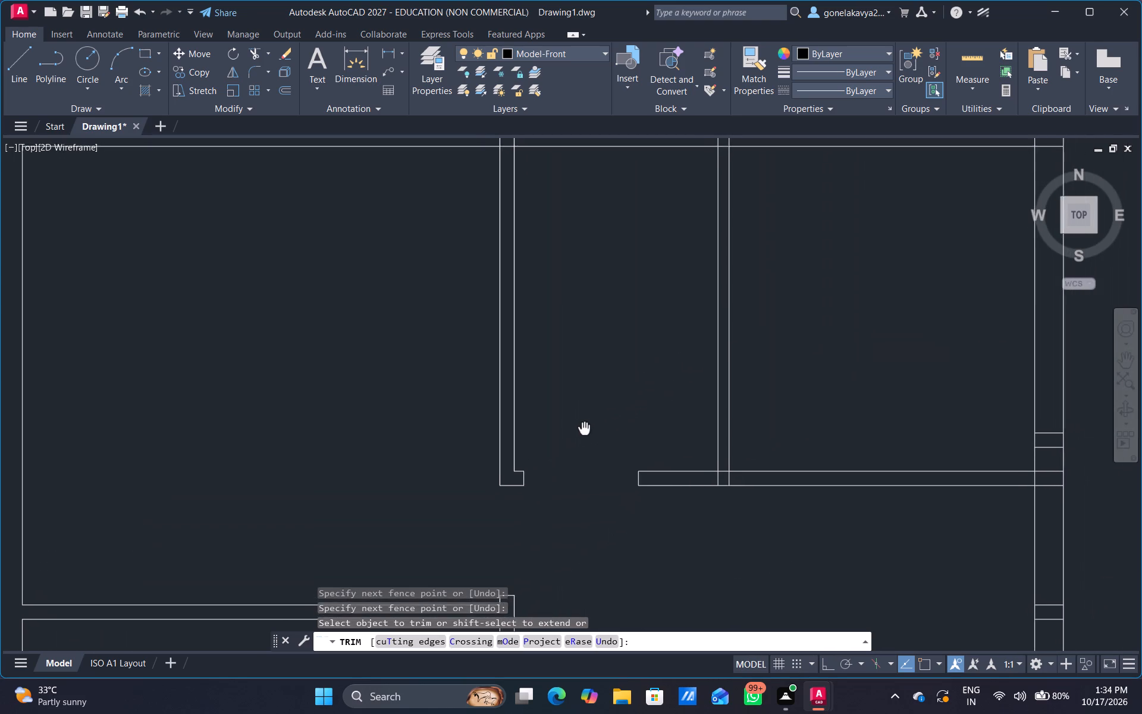
middle_click_drag(583, 428, 577, 408)
scroll(702, 428, "up", 2)
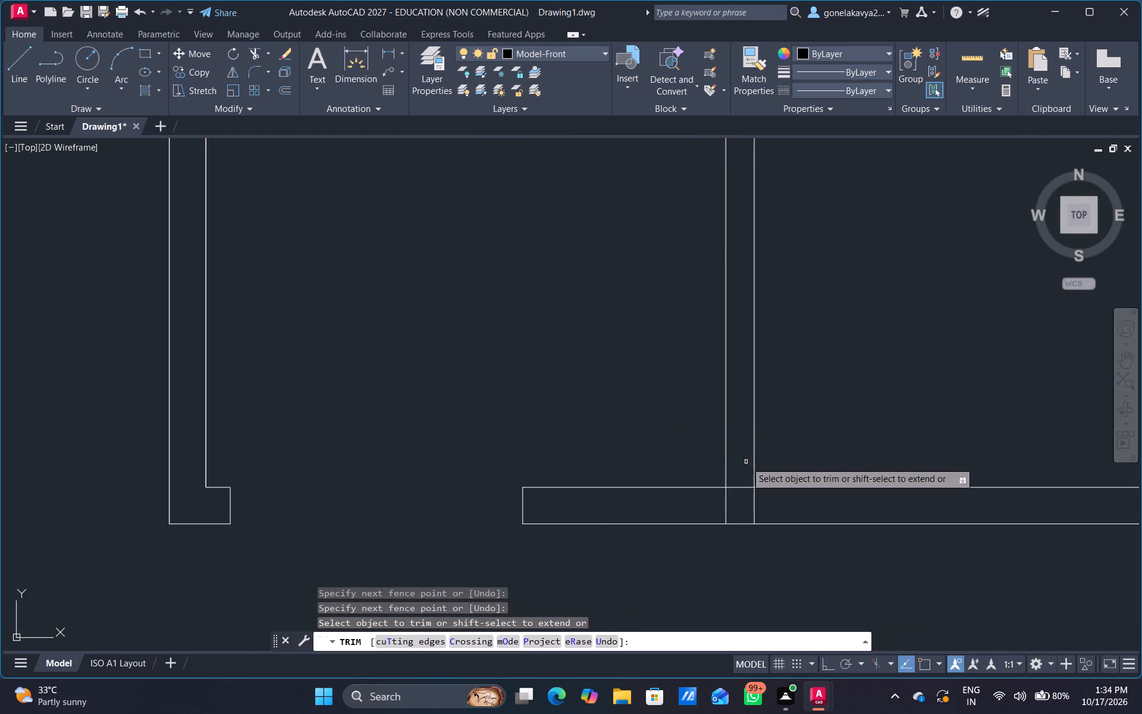
left_click_drag(741, 471, 717, 510)
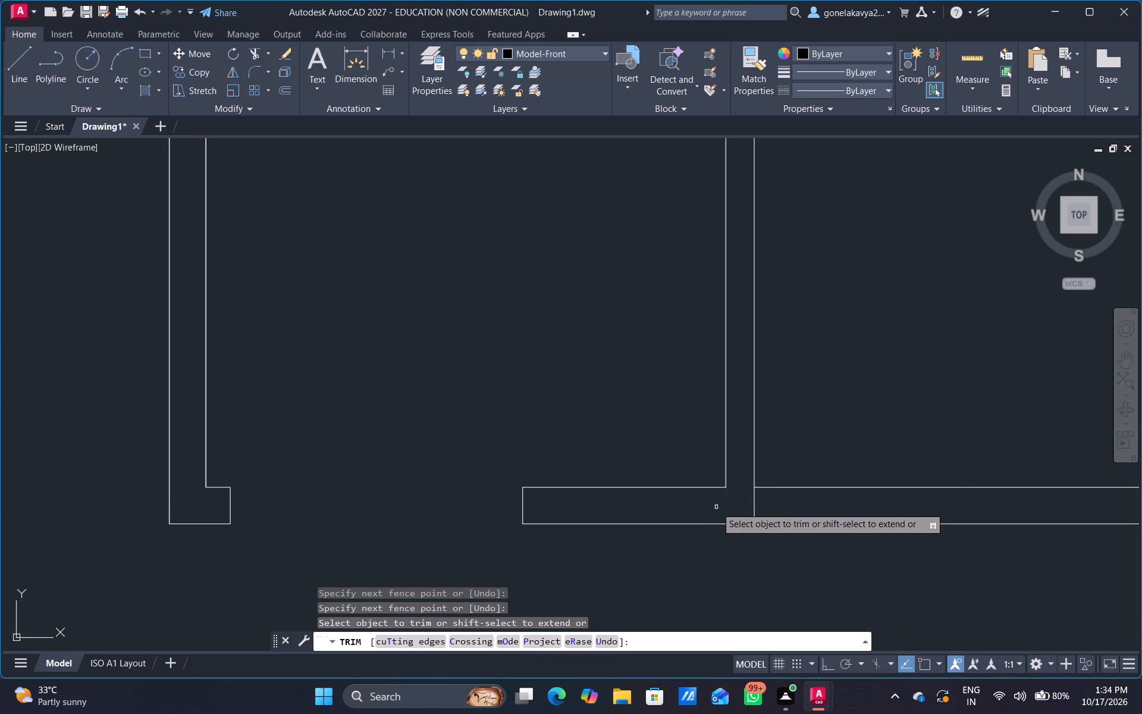
Trim the top-middle room's left partition lines inside the top outer wall, and the inner wall line between them.
scroll(836, 429, "down", 2)
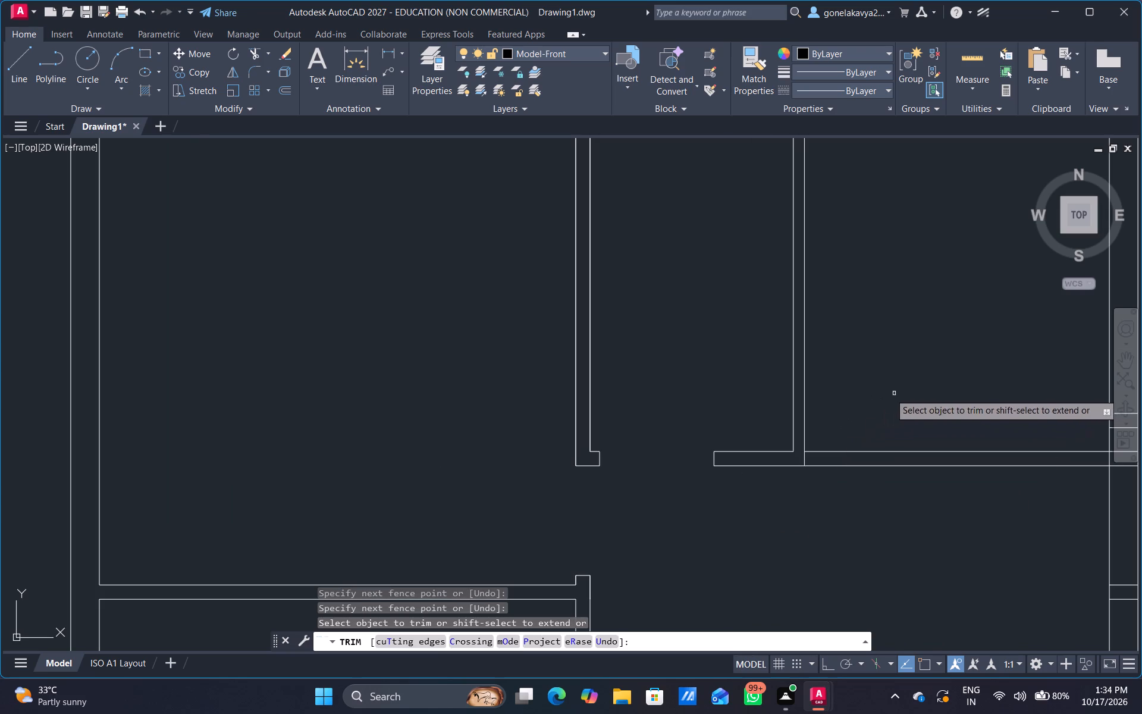
middle_click_drag(887, 393, 700, 510)
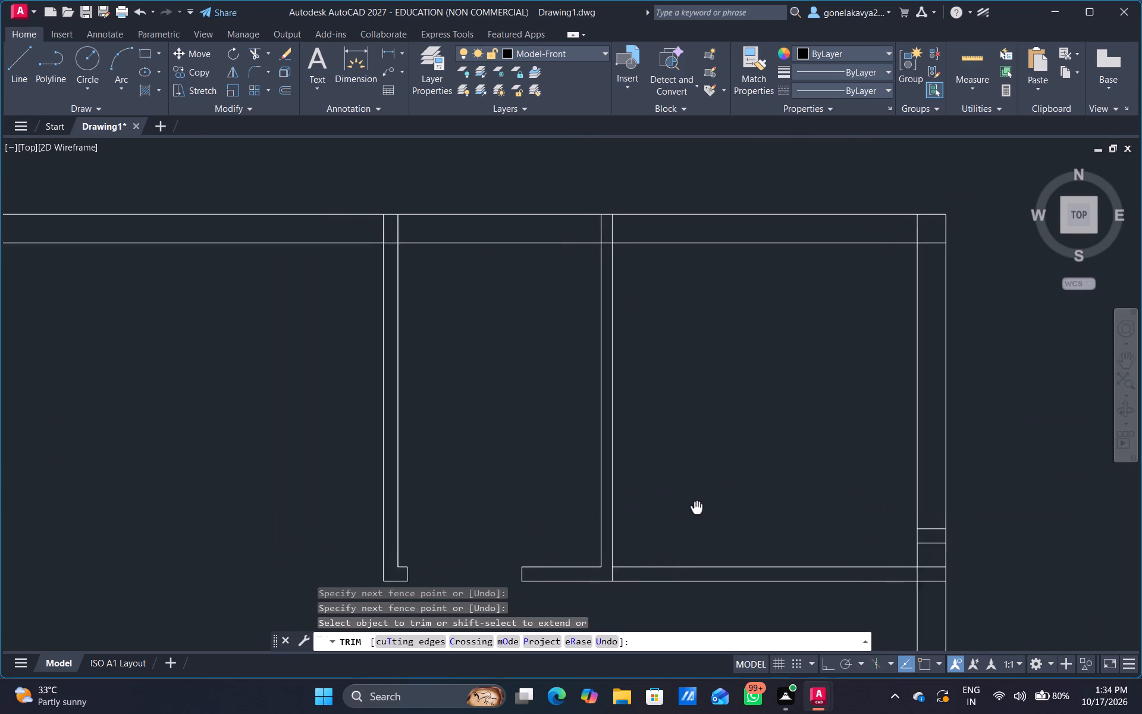
middle_click_drag(700, 510, 729, 538)
scroll(435, 331, "up", 3)
middle_click_drag(488, 321, 490, 325)
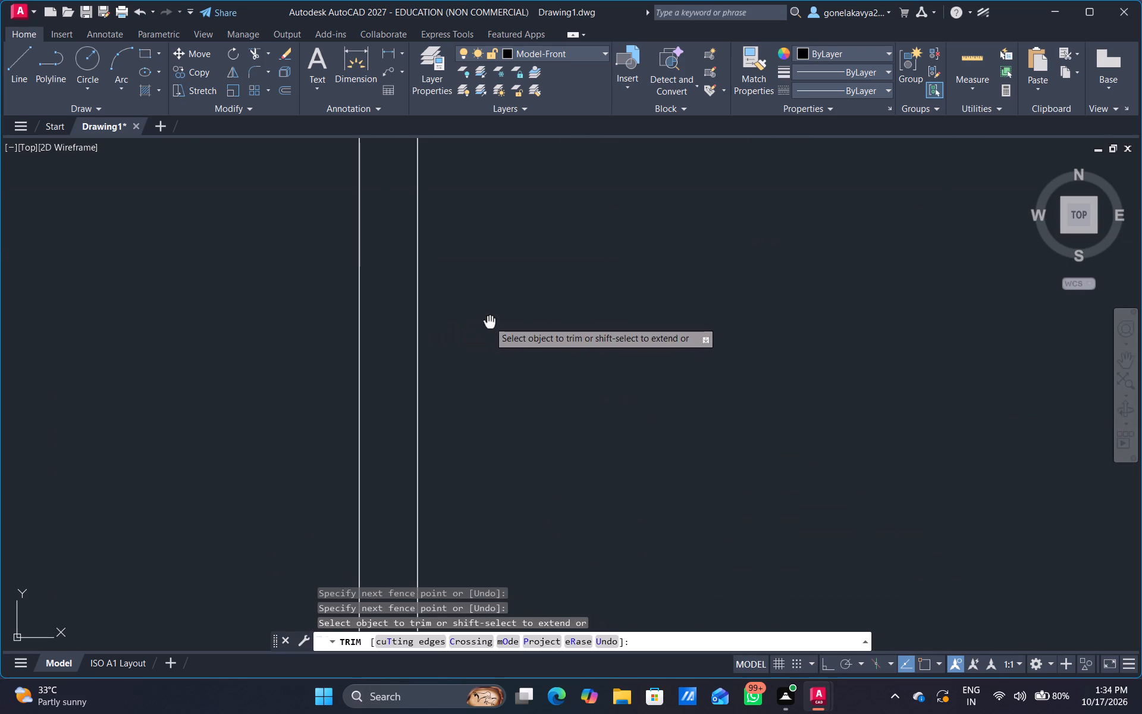
middle_click_drag(490, 325, 585, 570)
scroll(585, 570, "down", 1)
left_click_drag(428, 413, 442, 410)
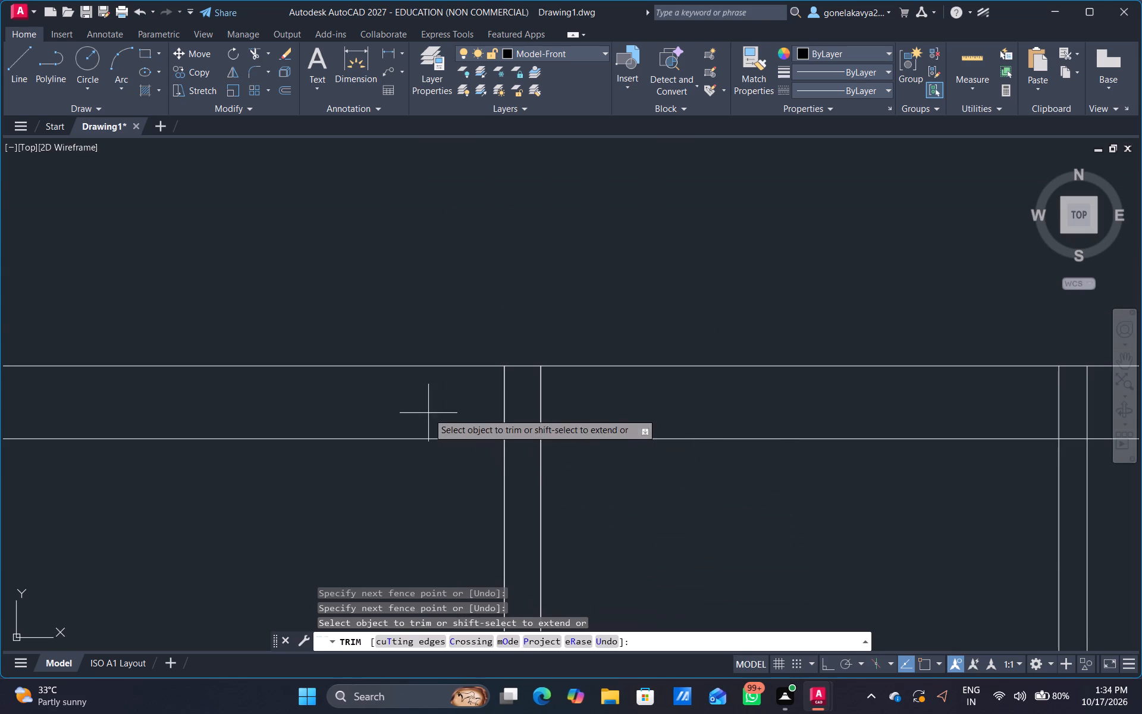
left_click_drag(442, 410, 560, 412)
left_click_drag(525, 425, 518, 458)
Trim the partition lines between the top-middle and top-right rooms inside the top outer wall, and the inner wall line between them.
scroll(644, 398, "down", 2)
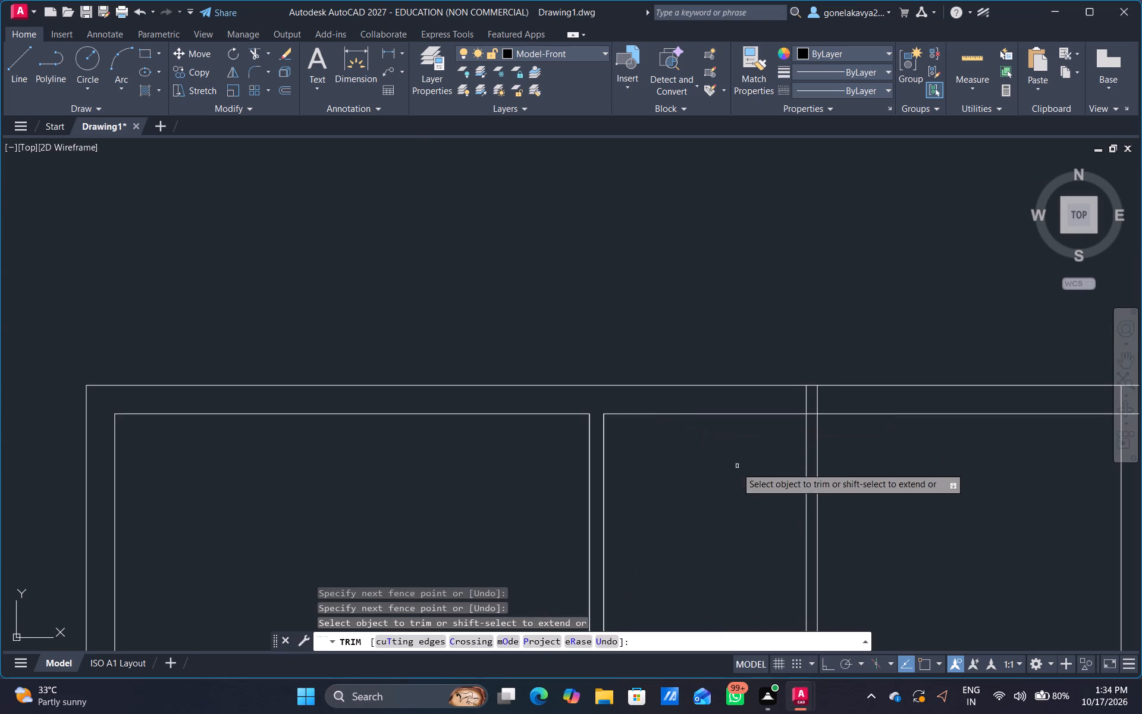
middle_click_drag(738, 473, 643, 506)
scroll(709, 435, "up", 3)
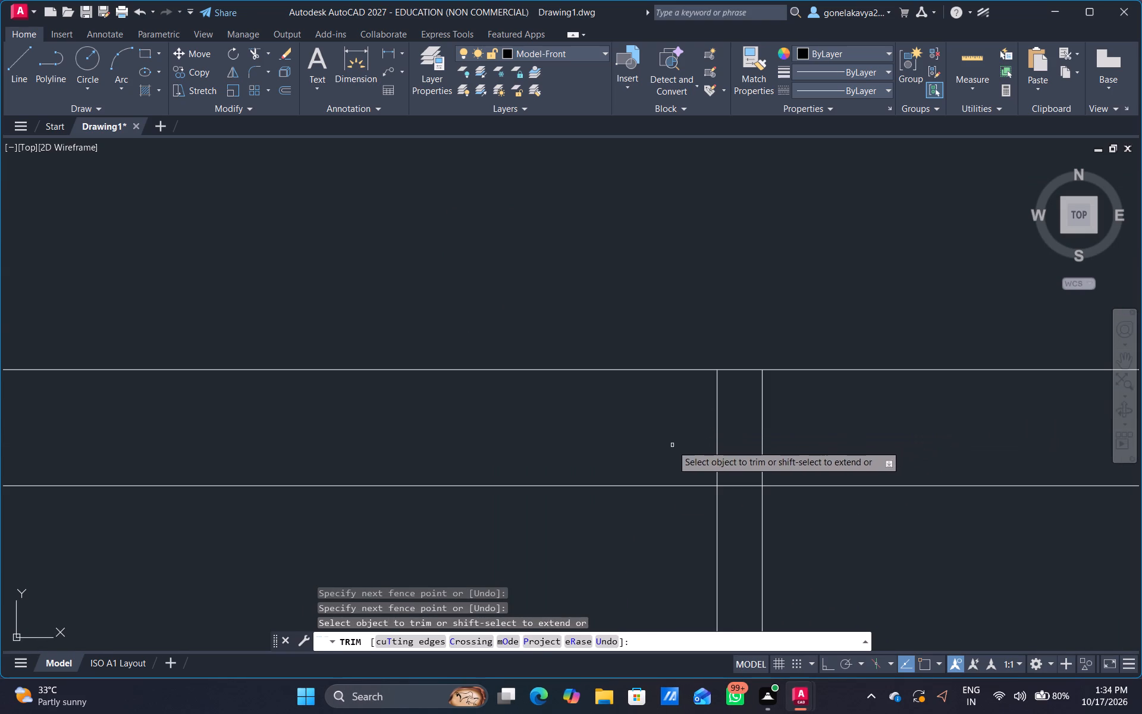
left_click_drag(674, 440, 827, 419)
left_click_drag(722, 453, 729, 505)
Offset the top-right room's left partition line 2' into the room.
scroll(764, 515, "down", 3)
middle_click_drag(840, 560, 738, 409)
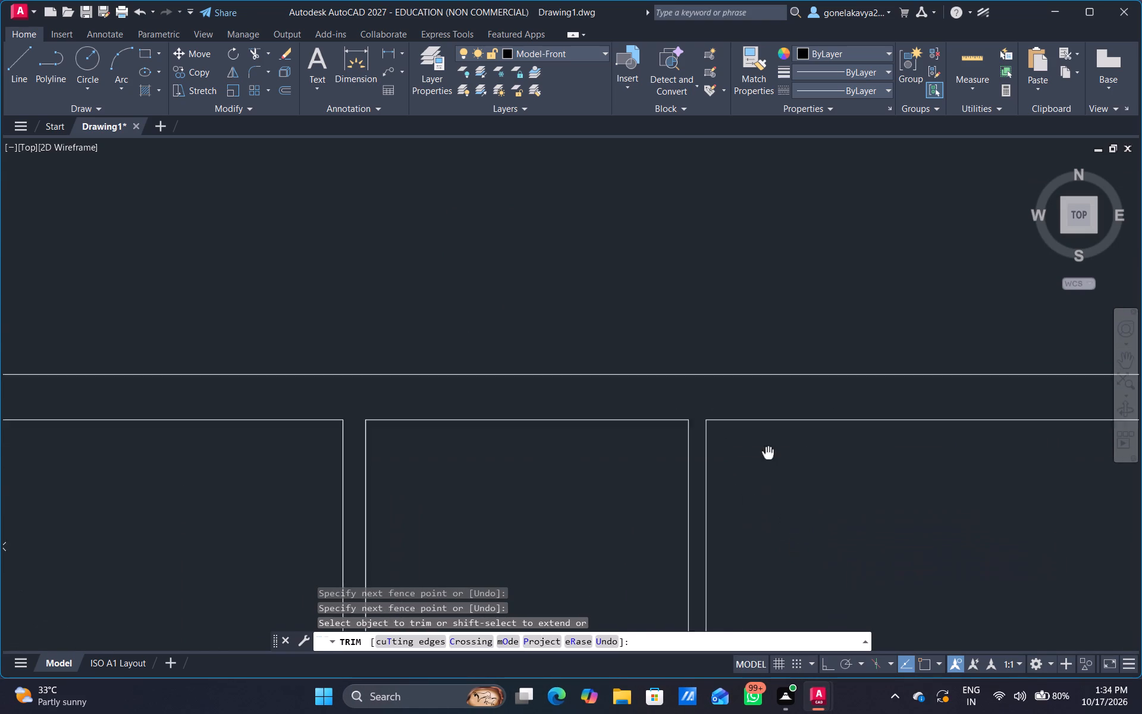
middle_click_drag(738, 409, 525, 156)
scroll(525, 158, "down", 2)
middle_click_drag(531, 275, 507, 264)
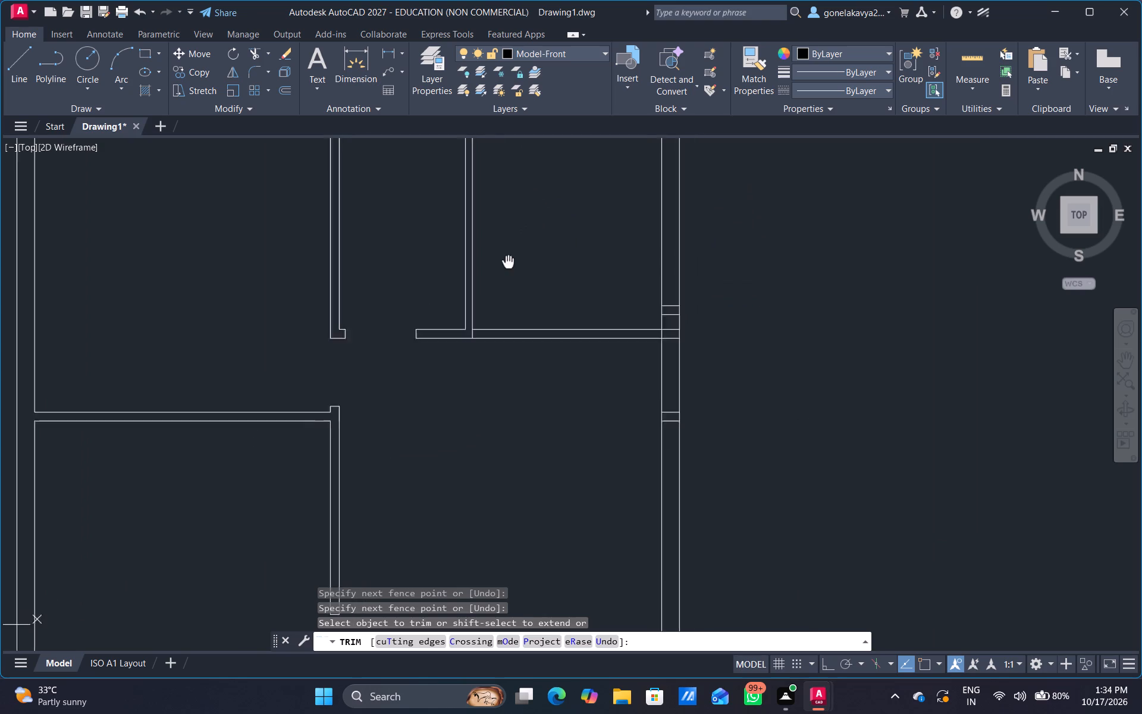
middle_click_drag(507, 264, 490, 283)
scroll(490, 283, "up", 1)
key("Escape")
key("o")
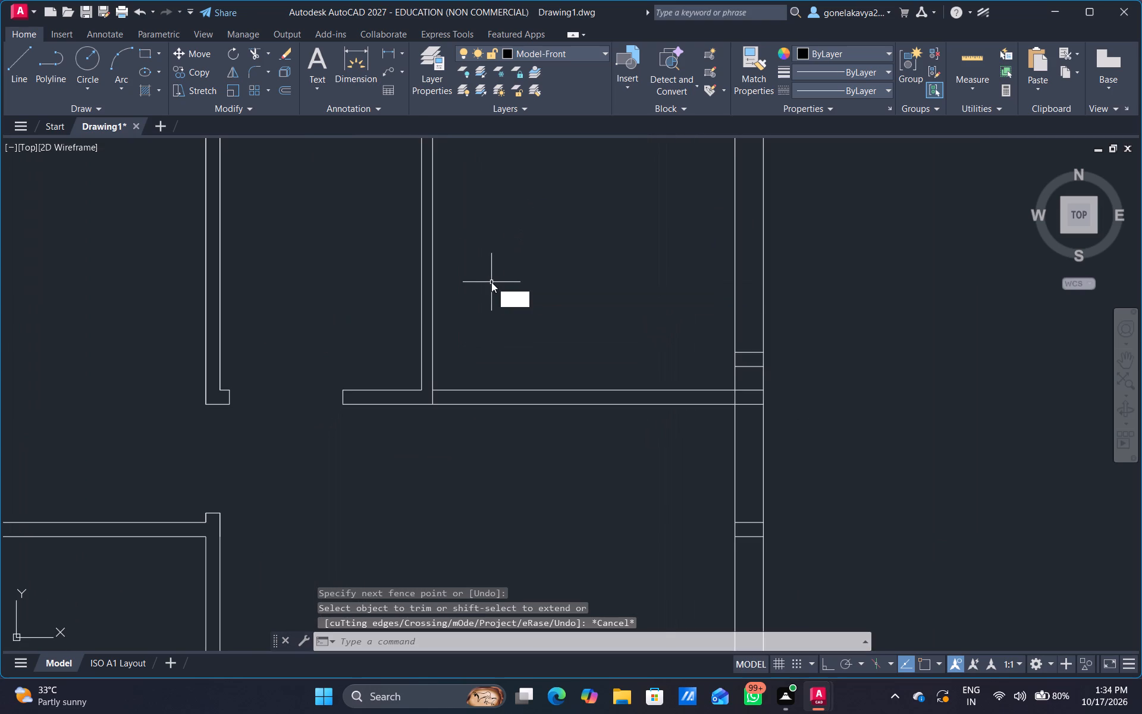
key("Return")
type("2'")
key("Return")
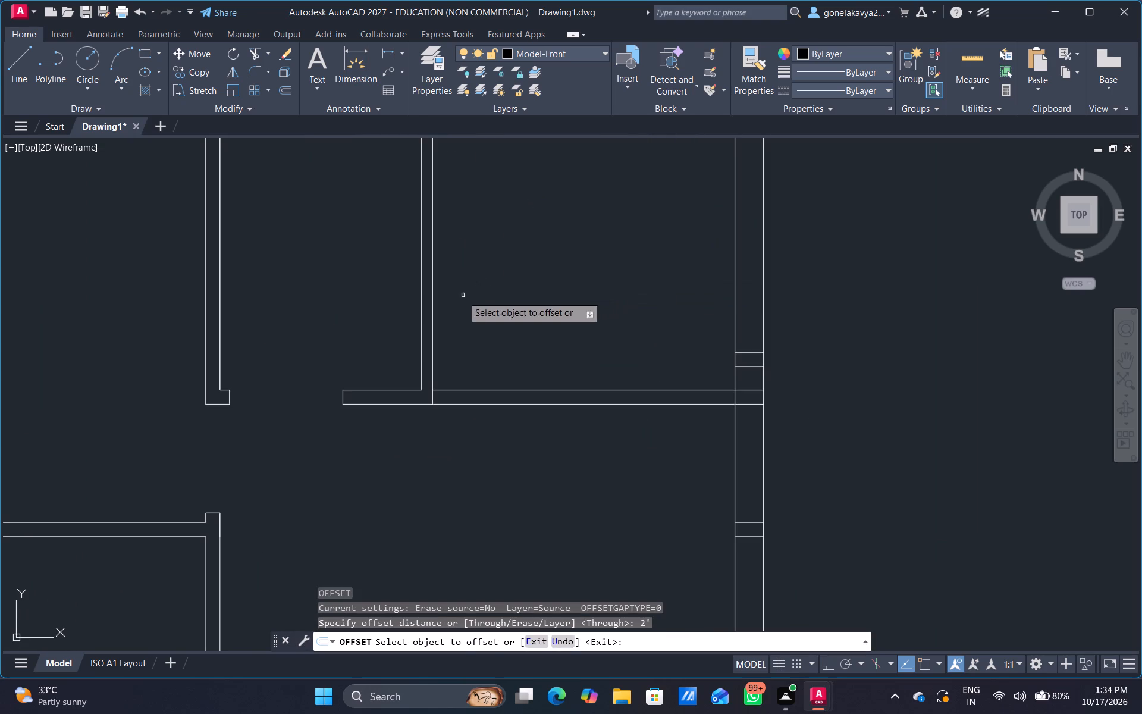
left_click(434, 337)
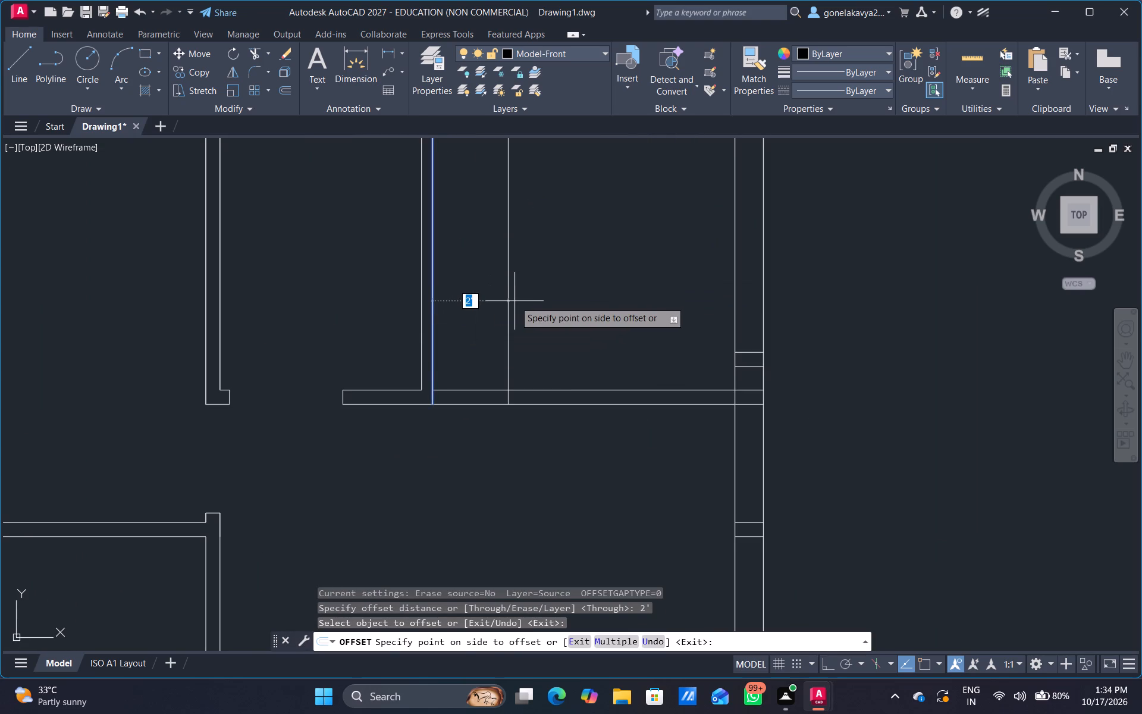
left_click(519, 302)
scroll(547, 278, "down", 1)
middle_click_drag(550, 278, 537, 345)
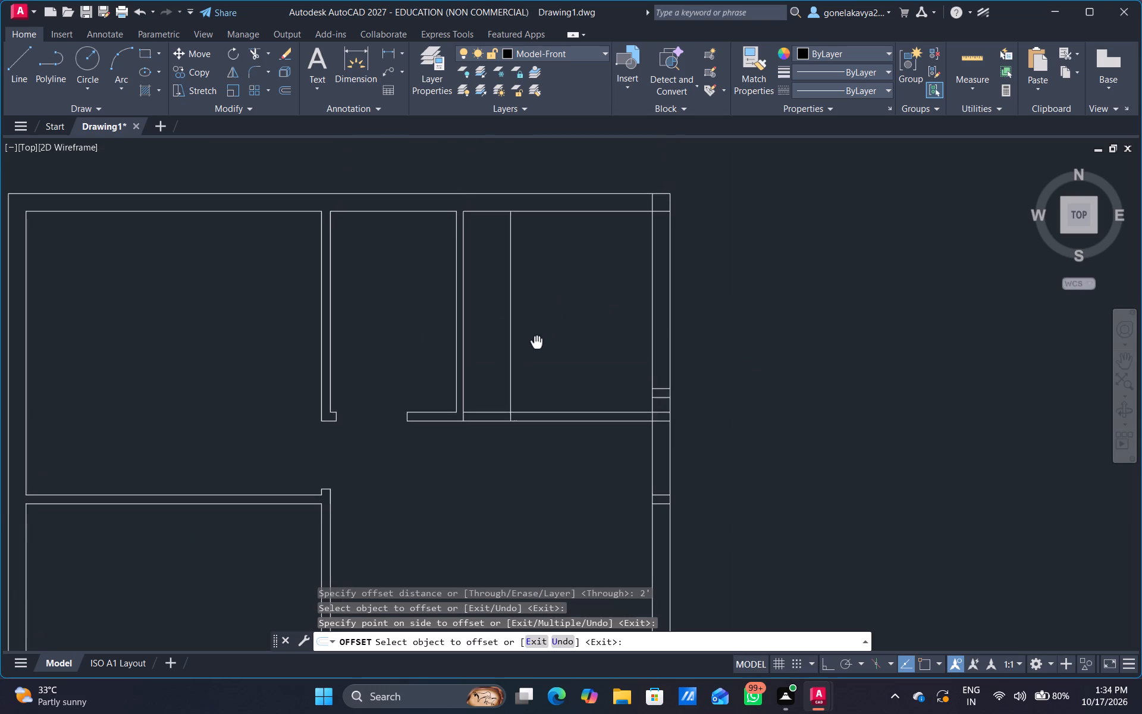
middle_click_drag(537, 345, 503, 389)
scroll(538, 343, "up", 1)
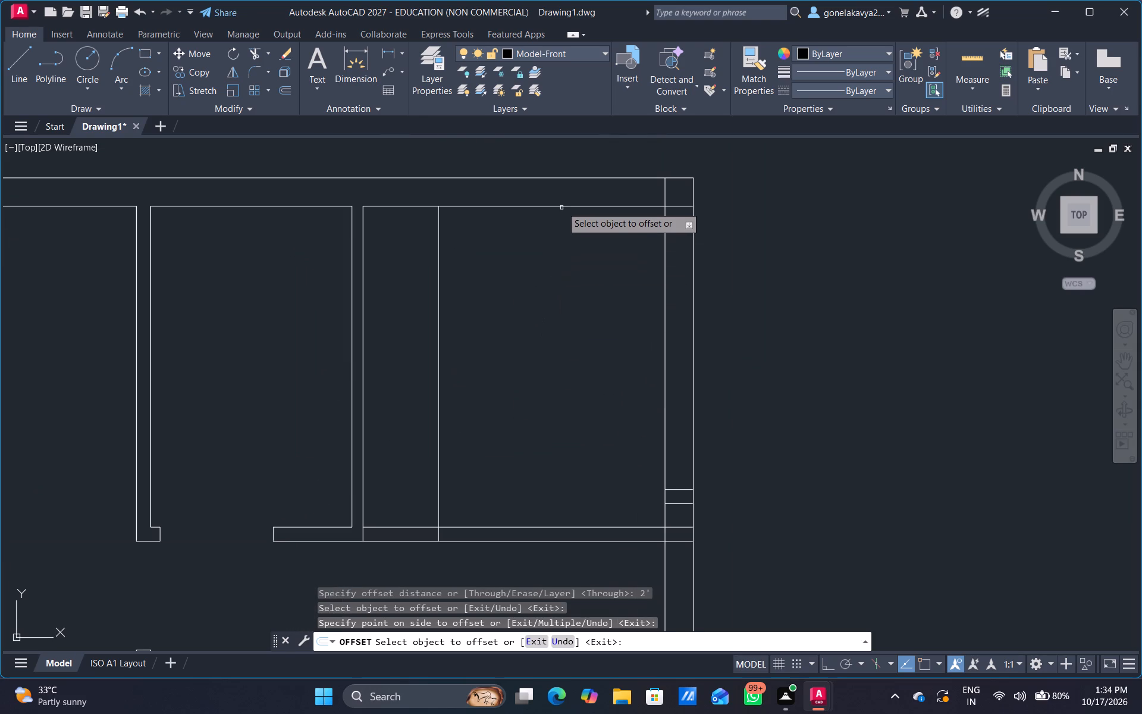
Offset the top-right room's top and right inner wall lines 2' into the room.
left_click(561, 206)
left_click(551, 247)
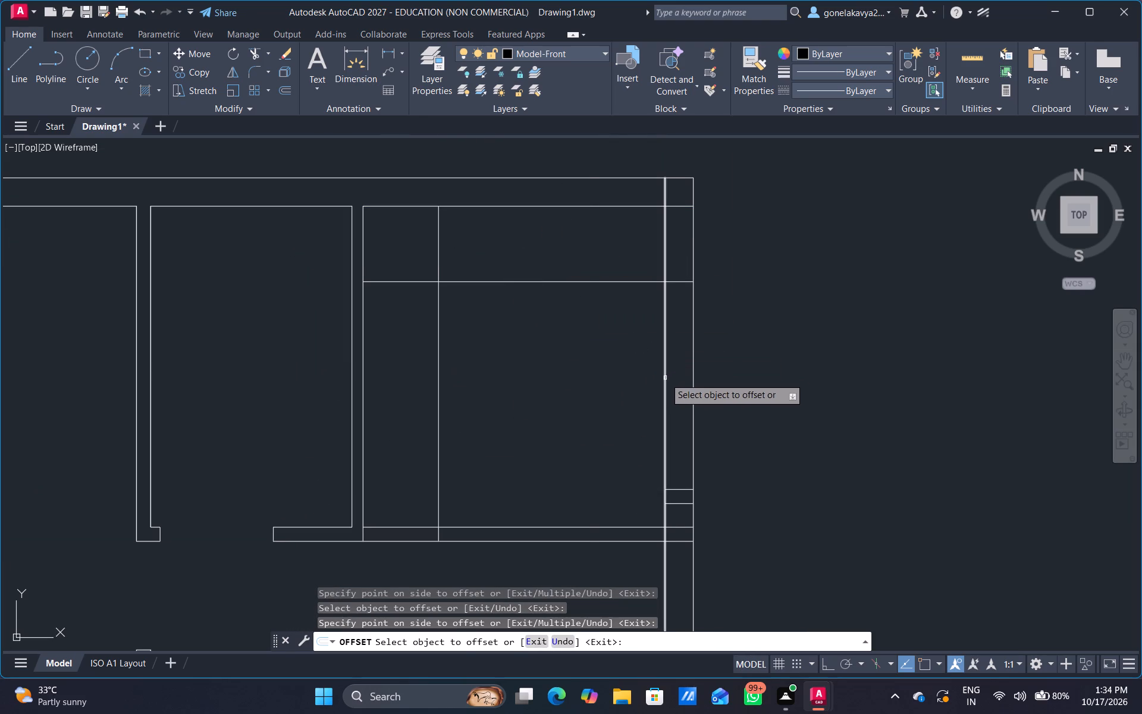
left_click(665, 378)
left_click(587, 395)
key("Escape")
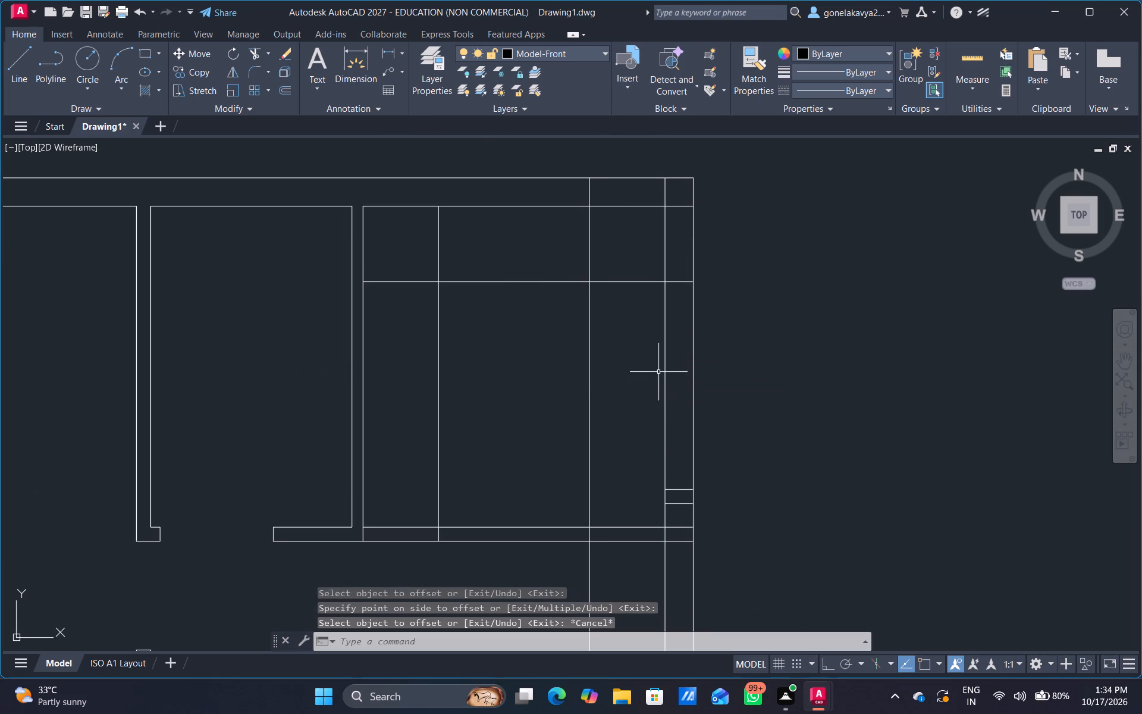
Trim the 2' offset lines beyond their crossings in the top-right room and the overlapping inner lines at the adjacent outer wall corner.
key("y")
key("BackSpace")
type("TR")
key("space")
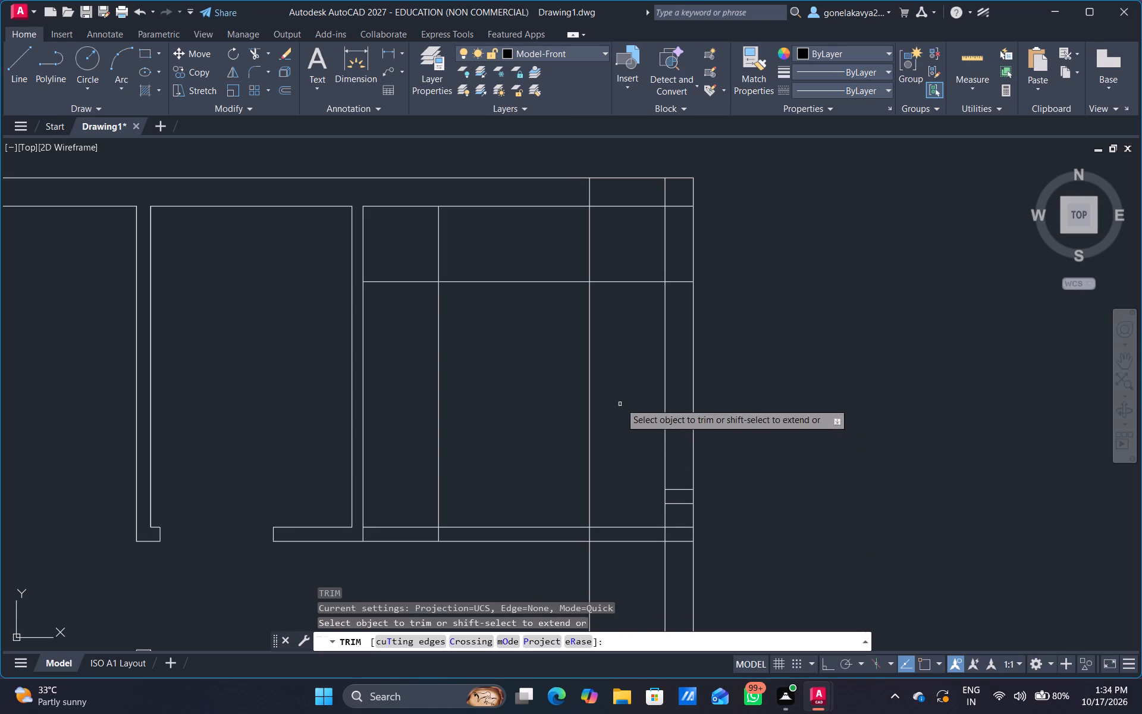
left_click_drag(622, 257, 629, 326)
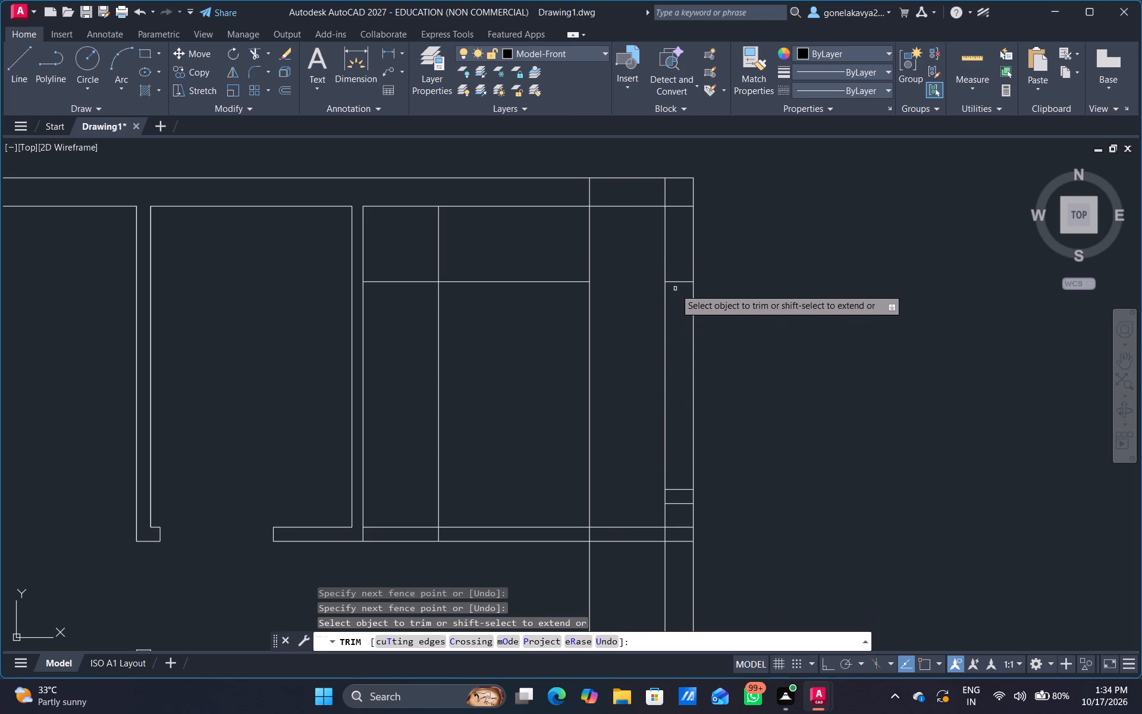
left_click_drag(680, 287, 677, 201)
left_click_drag(676, 197, 673, 196)
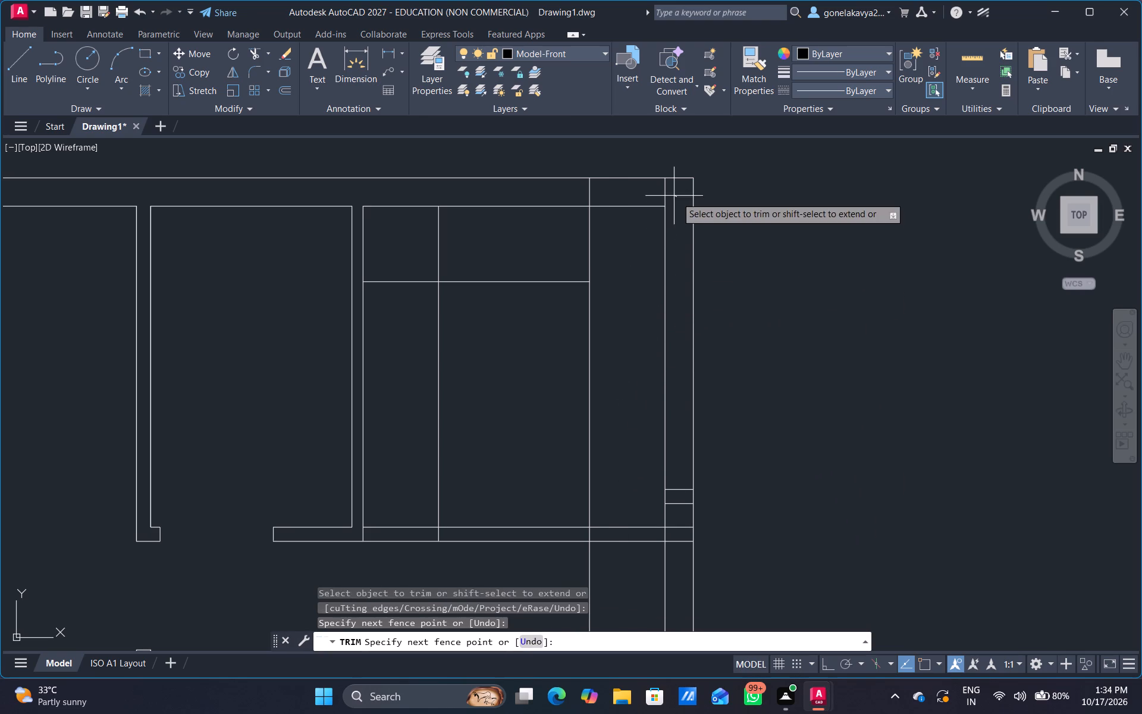
left_click_drag(673, 196, 650, 199)
left_click_drag(591, 194, 554, 200)
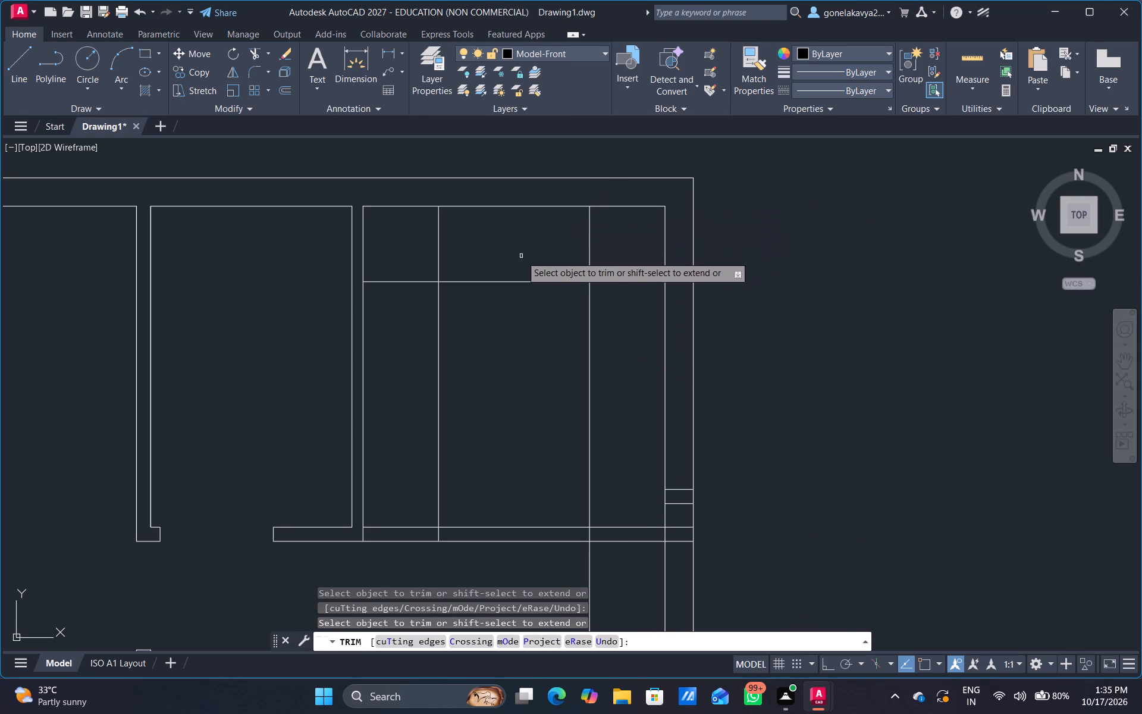
left_click_drag(531, 246, 655, 248)
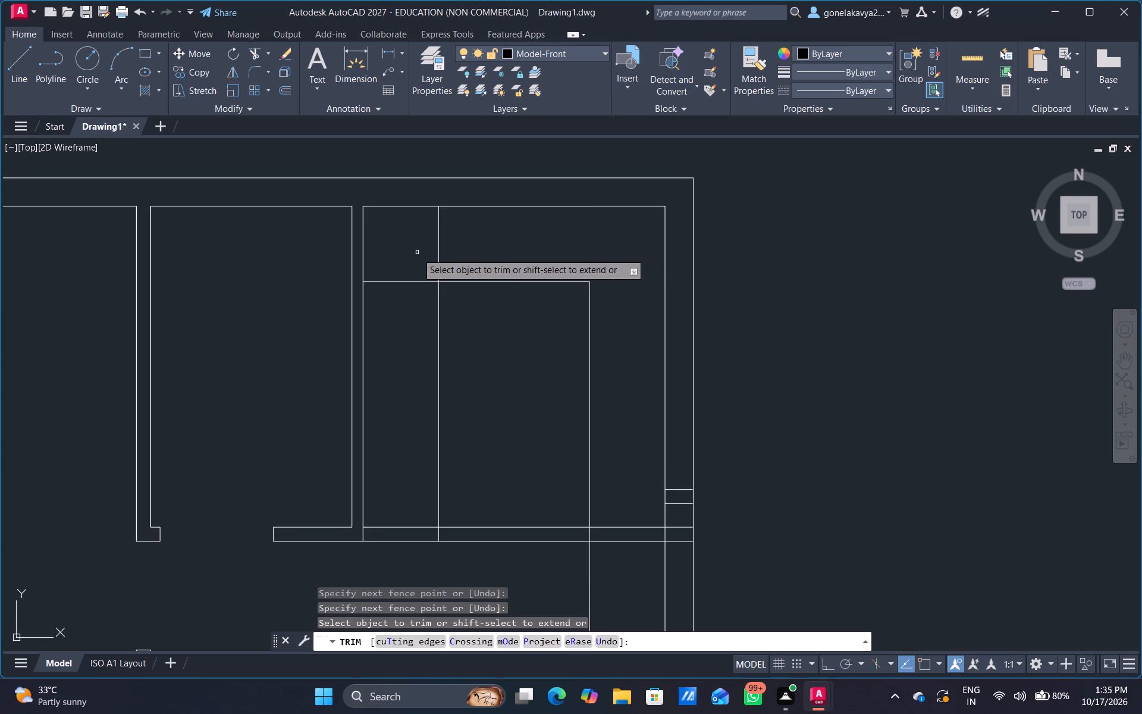
left_click_drag(417, 253, 497, 248)
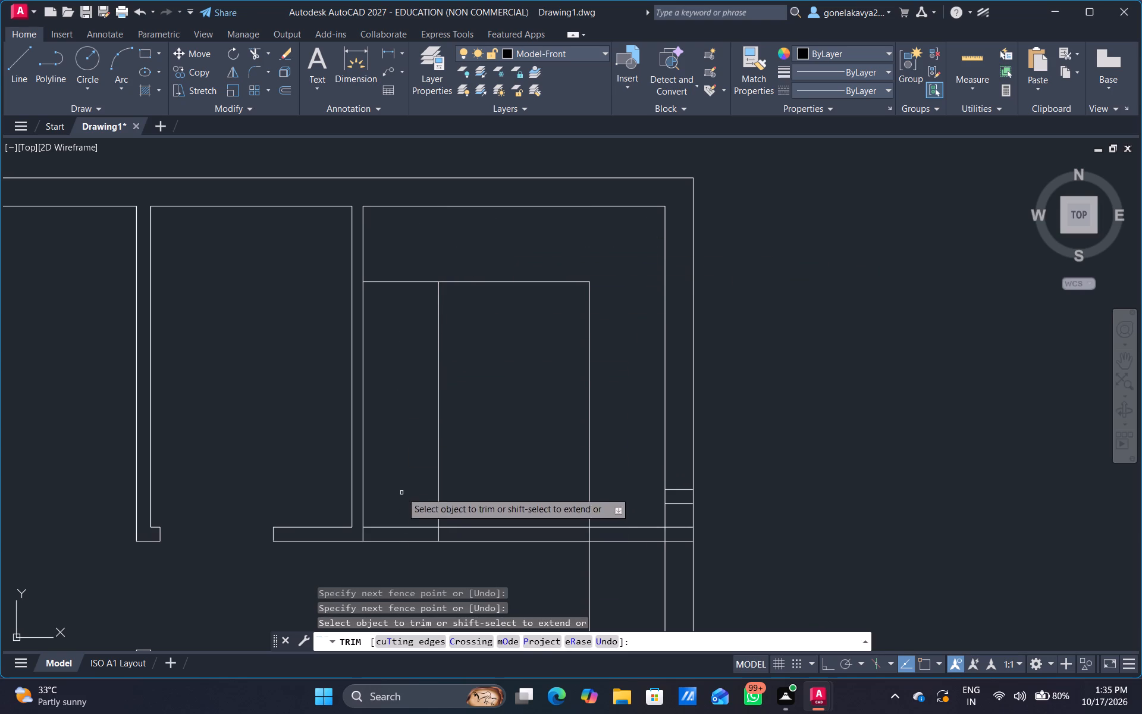
Trim a 2' opening in the top-right room's lower partition beside its left wall, and remove the leftover vertical offset line above it.
middle_click_drag(403, 489, 431, 337)
left_click_drag(431, 337, 435, 391)
left_click_drag(447, 325, 476, 305)
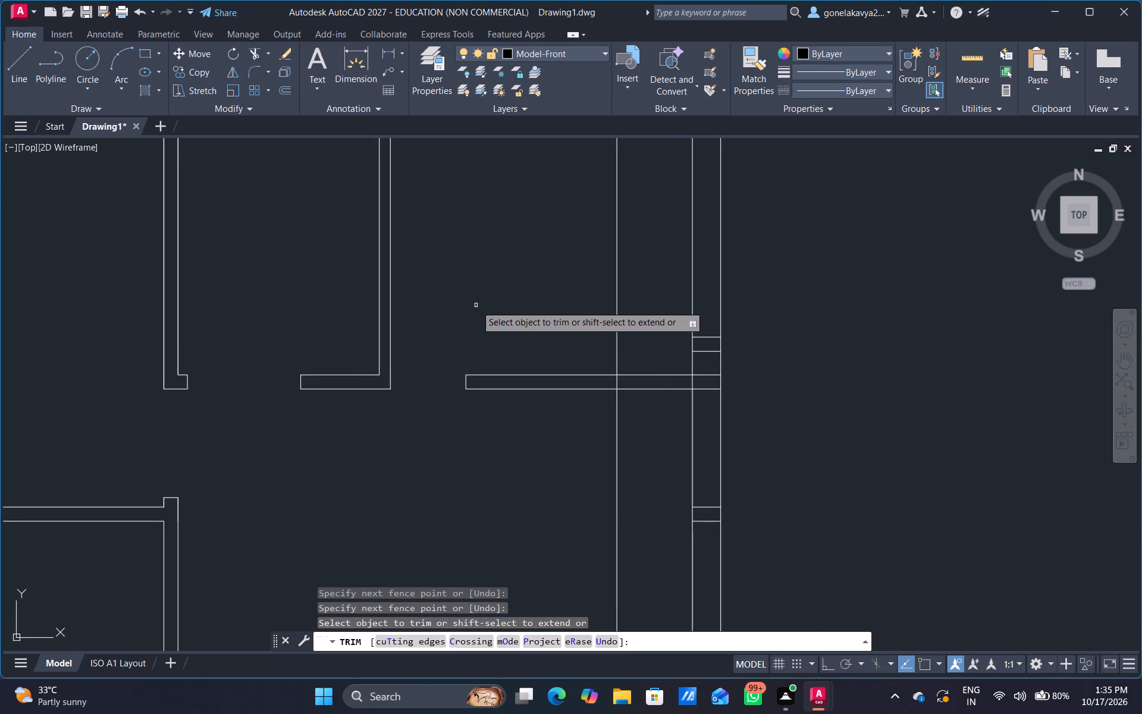
Trim the top-right room's remaining vertical offset line inside and below the lower partition.
middle_click_drag(493, 303, 421, 323)
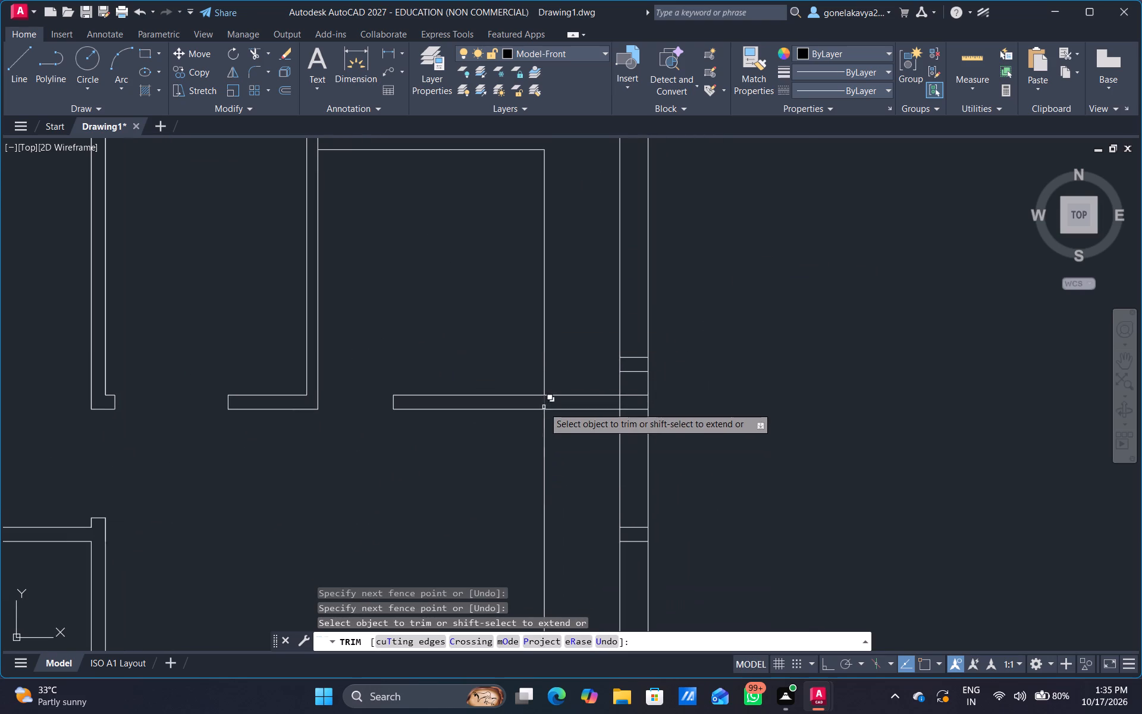
scroll(544, 407, "up", 2)
left_click_drag(534, 394, 576, 392)
left_click_drag(459, 500, 539, 500)
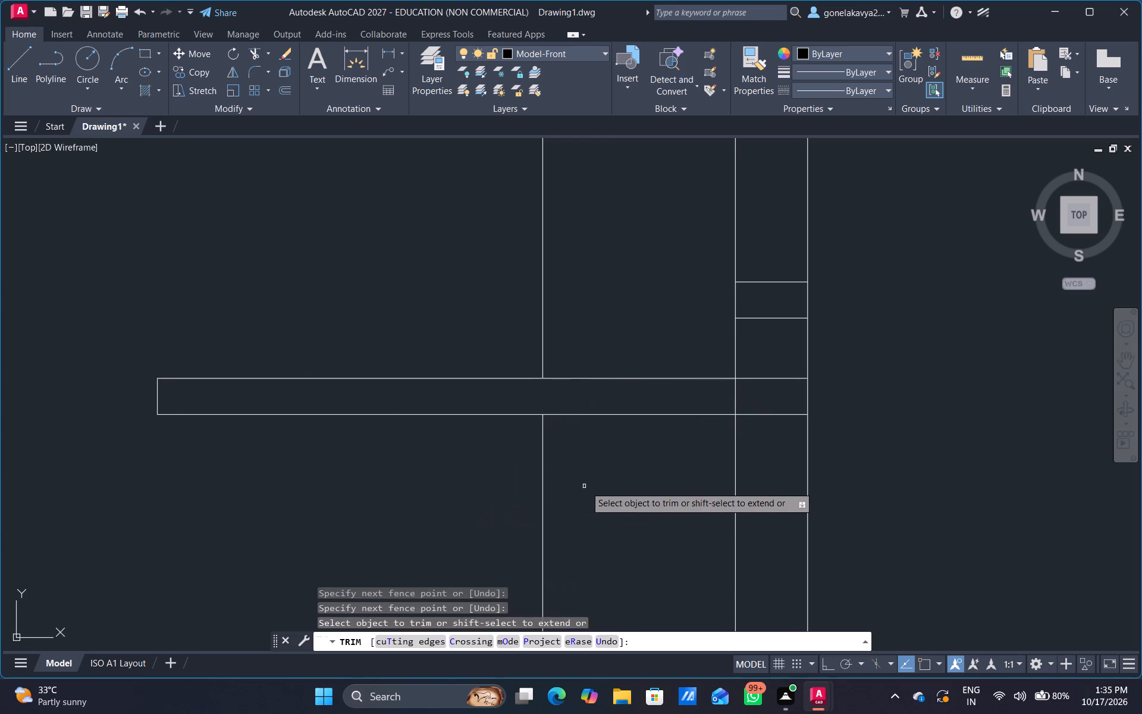
left_click_drag(589, 486, 510, 512)
scroll(703, 502, "down", 1)
scroll(747, 433, "up", 1)
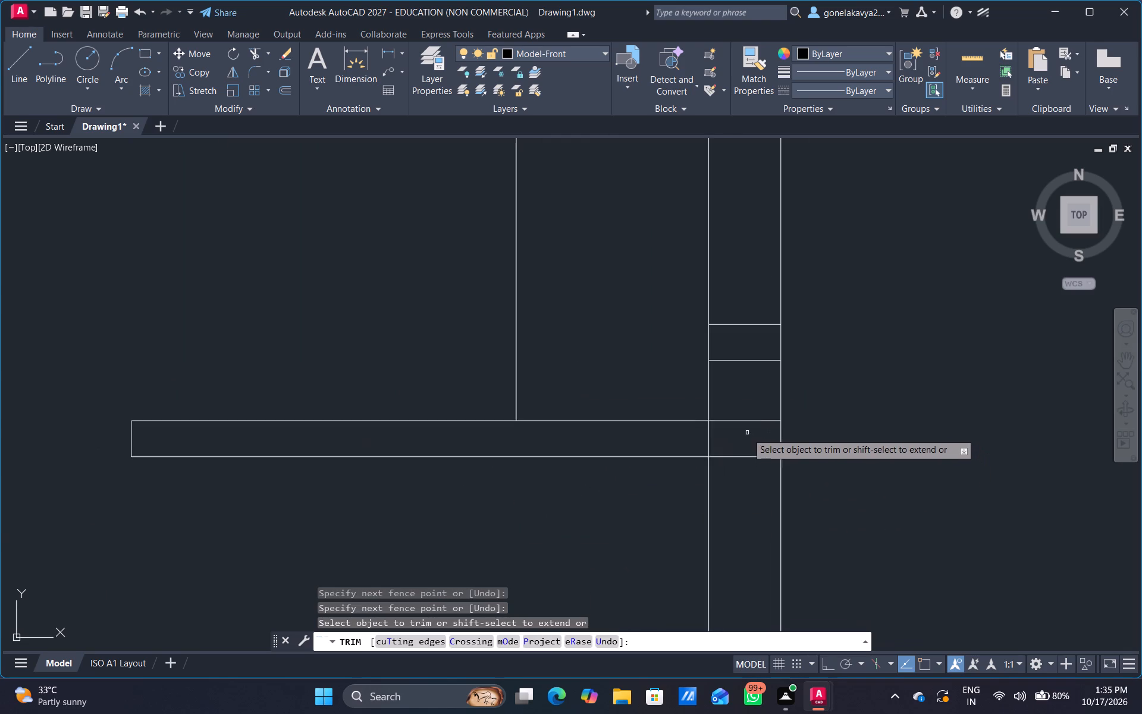
Trim the leftover partition lines inside the right outer wall and the inner wall line across the top-right room's lower partition.
scroll(747, 431, "up", 1)
left_click_drag(654, 448, 757, 392)
left_click_drag(748, 403, 758, 494)
left_click_drag(737, 411, 746, 160)
scroll(732, 218, "down", 4)
middle_click_drag(601, 300, 557, 552)
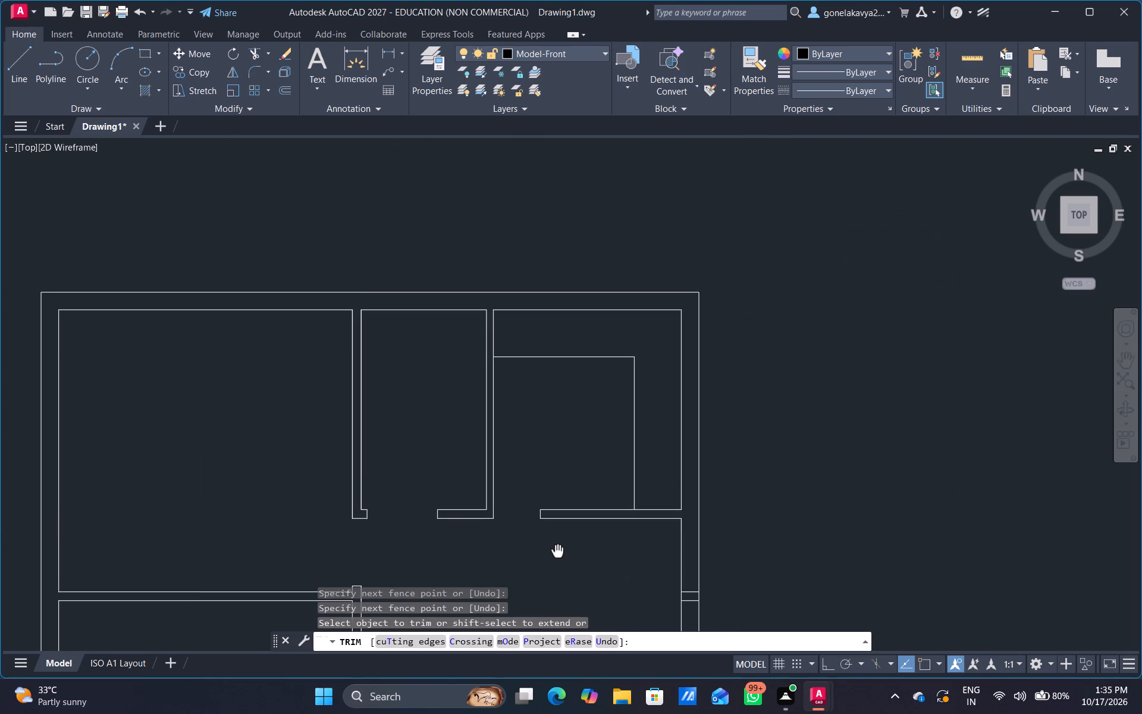
middle_click_drag(557, 552, 569, 374)
scroll(699, 437, "up", 2)
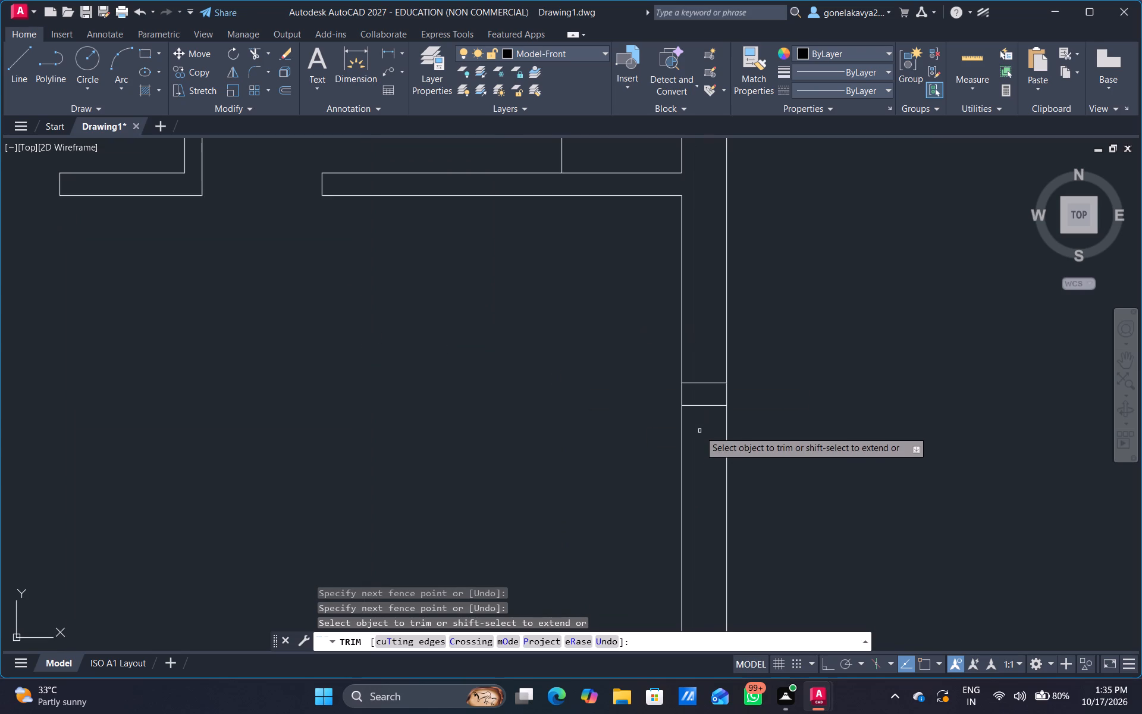
left_click_drag(698, 415, 697, 366)
Extend the stair-side line of the bottom-left room's right partition to the outer line of the bottom wall.
scroll(498, 448, "down", 3)
middle_click_drag(475, 471, 533, 331)
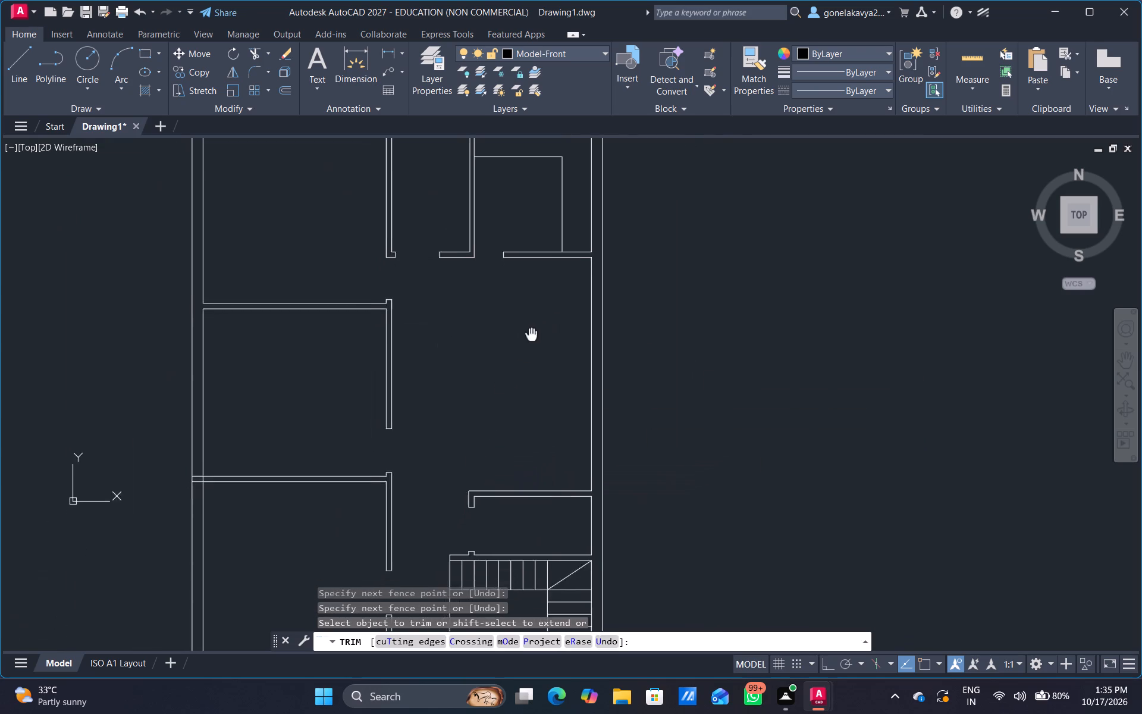
middle_click_drag(533, 331, 575, 221)
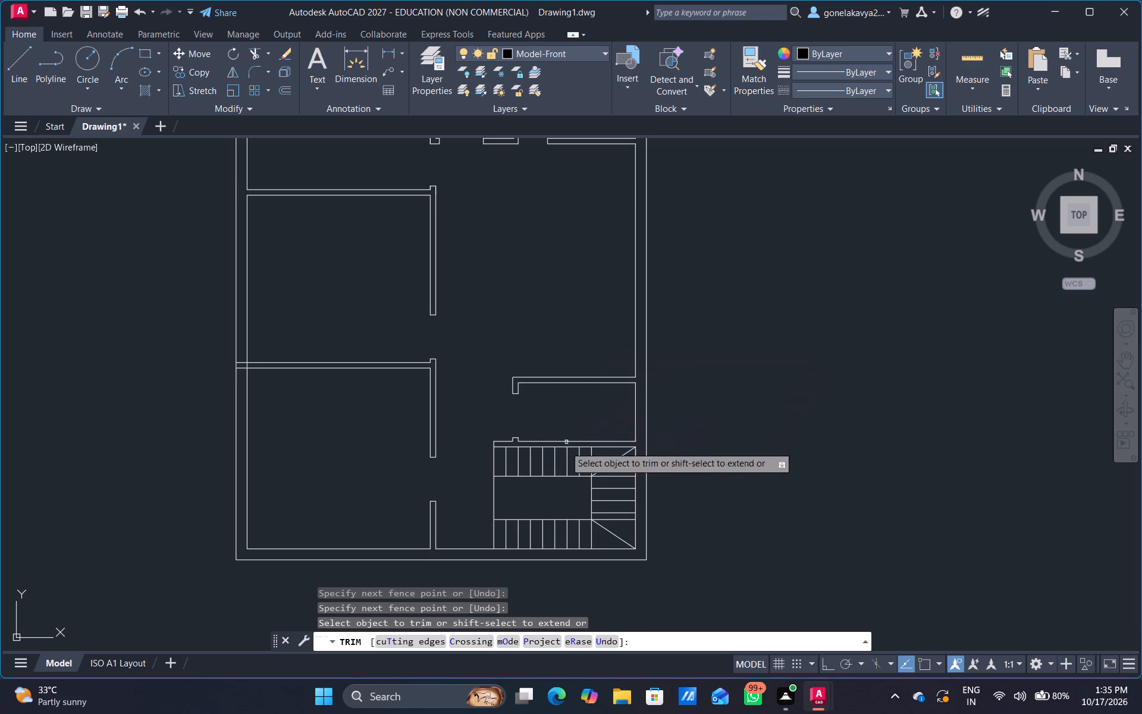
middle_click_drag(471, 505, 490, 427)
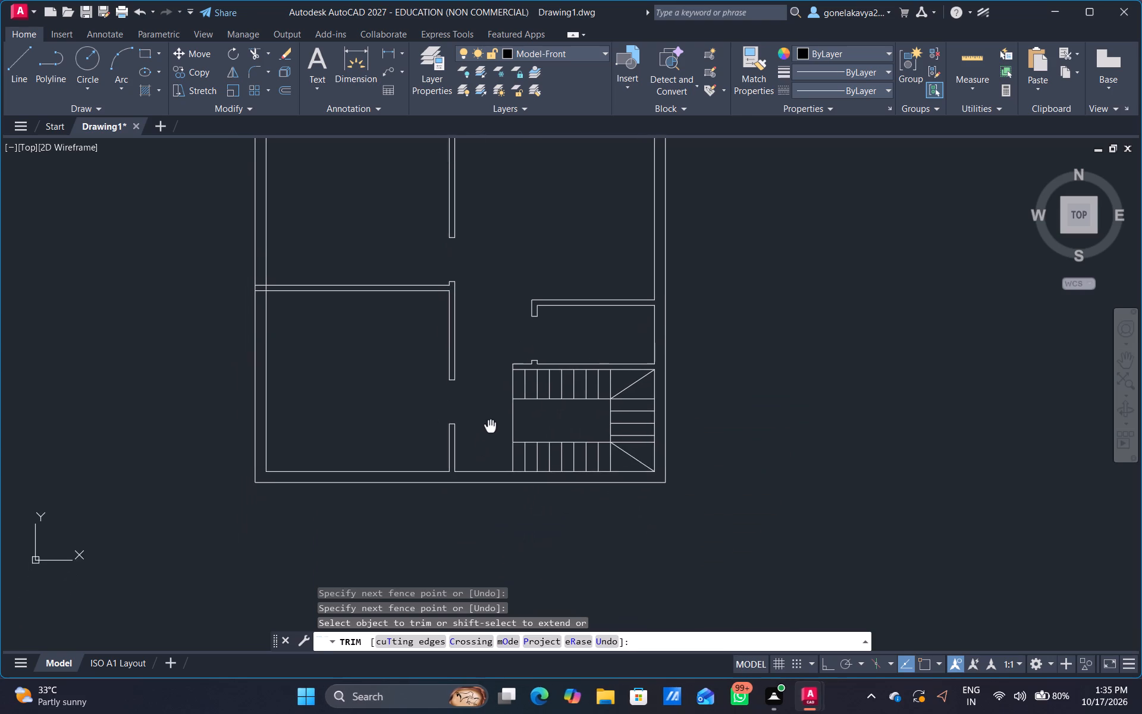
middle_click_drag(490, 427, 491, 426)
scroll(497, 439, "up", 2)
middle_click_drag(479, 449, 482, 405)
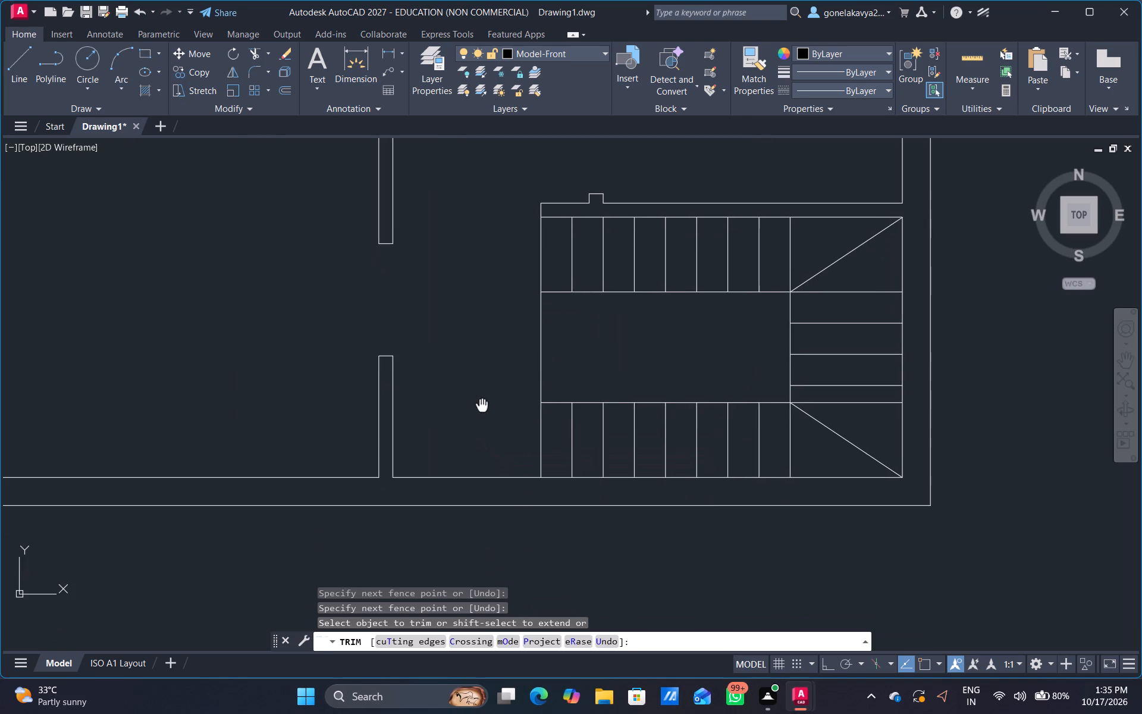
middle_click_drag(482, 405, 483, 421)
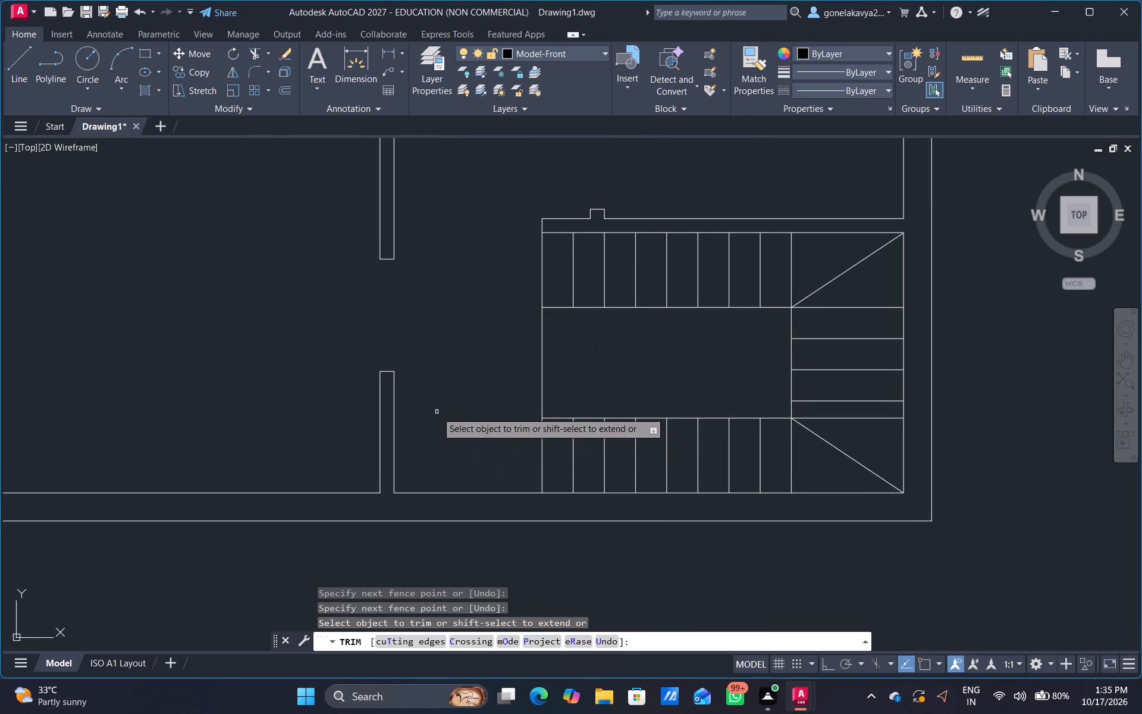
key("Escape")
type("EX")
key("space")
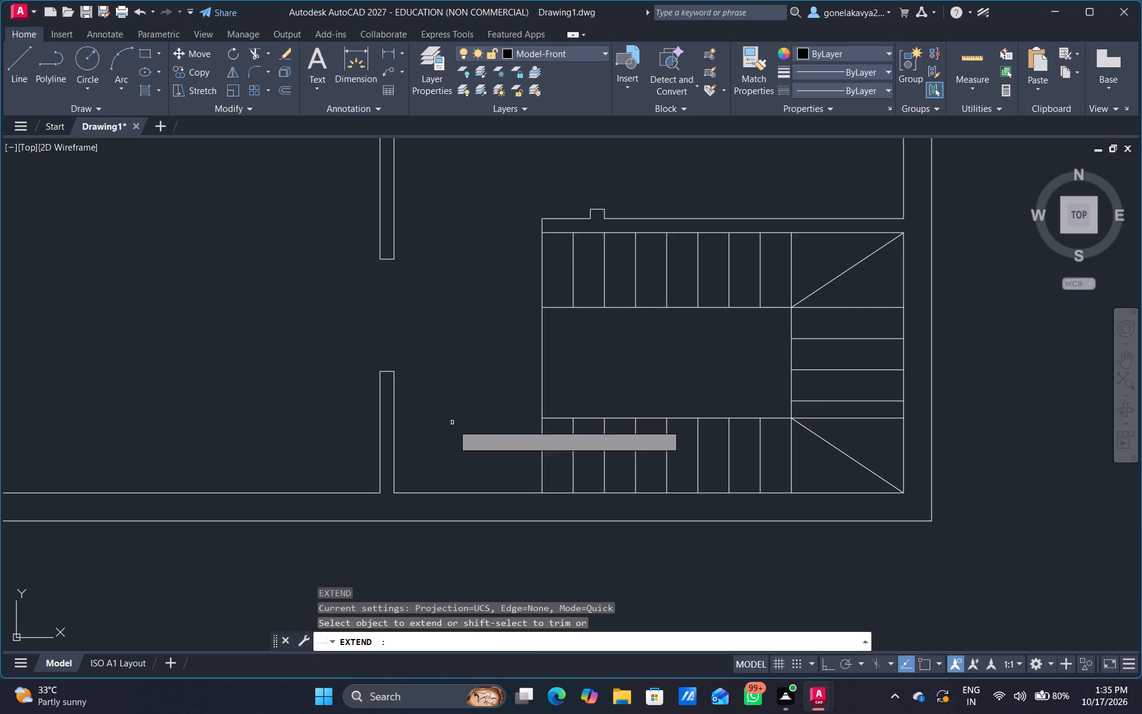
left_click(395, 481)
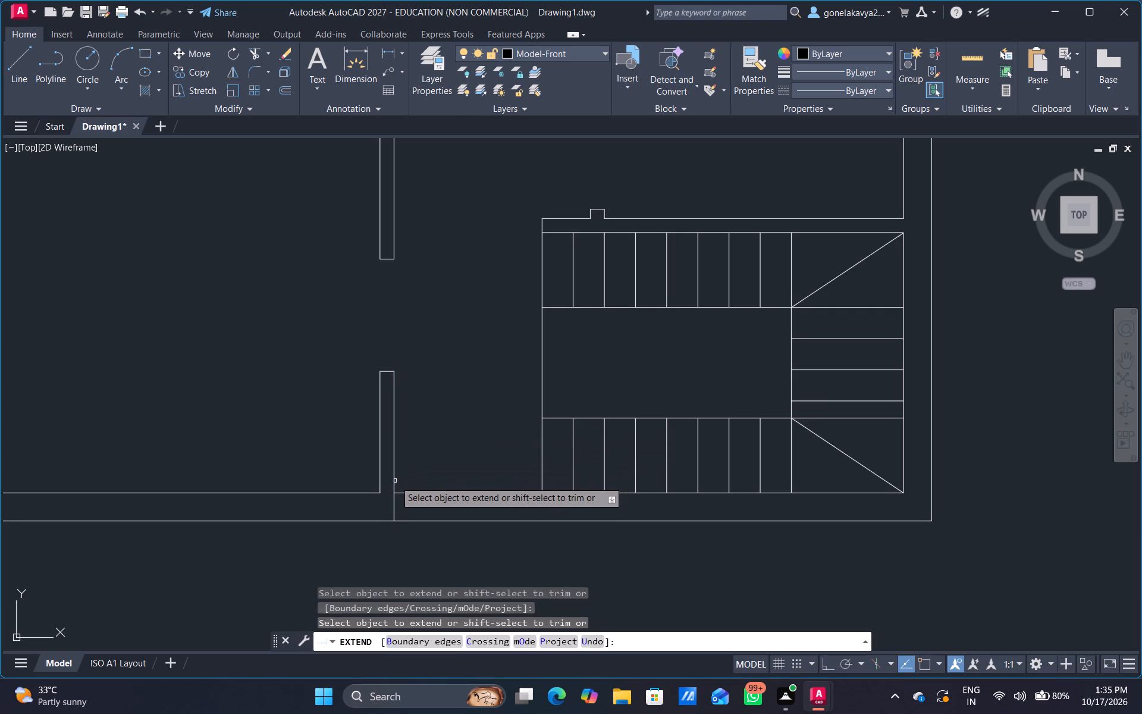
Offset the extended partition line 3" toward the staircase, and offset that new line a further 3' the same way.
key("Escape")
key("o")
key("Return")
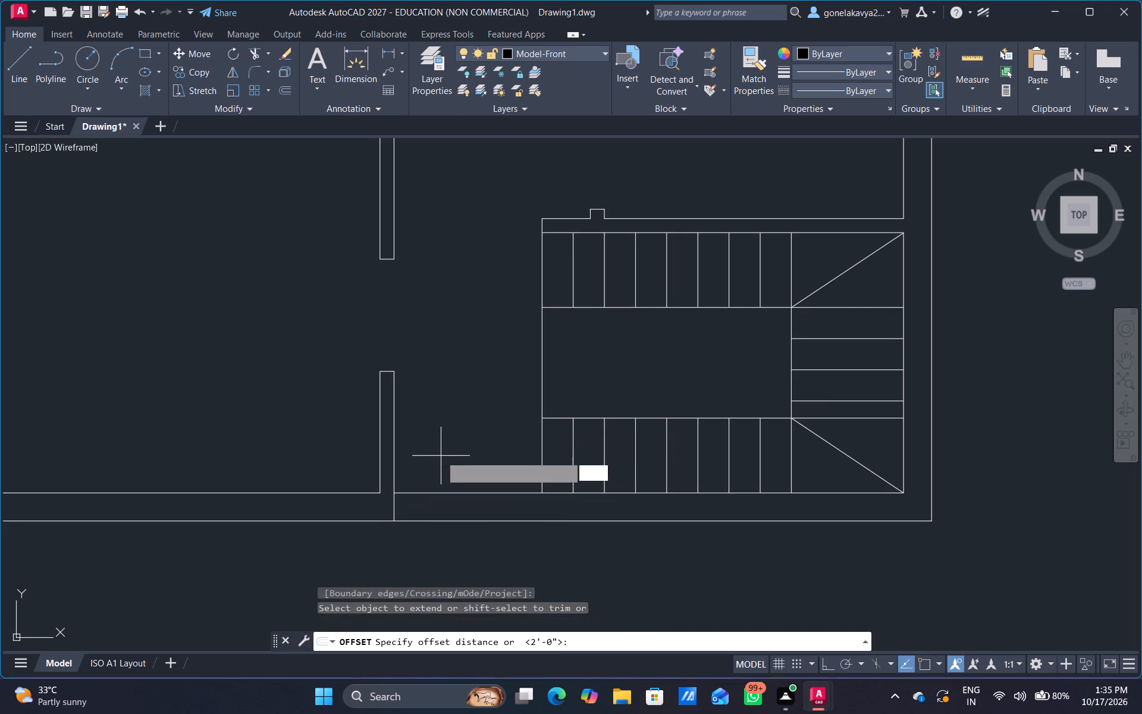
key("3")
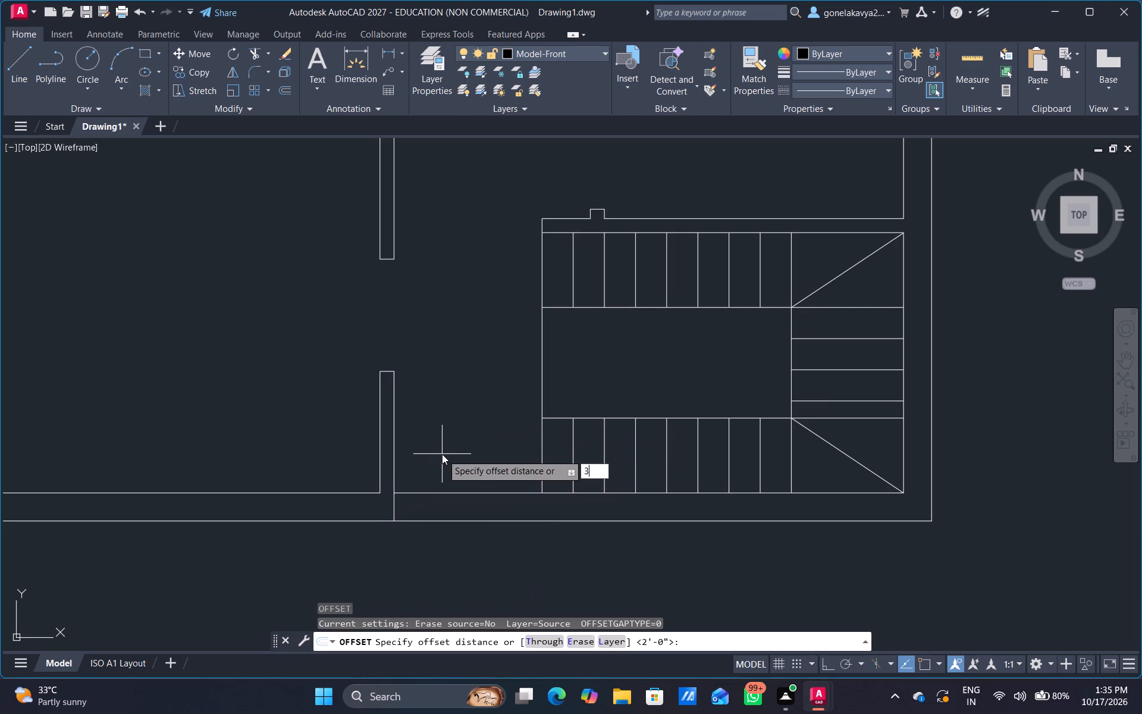
key("shift+quotedbl")
key("Return")
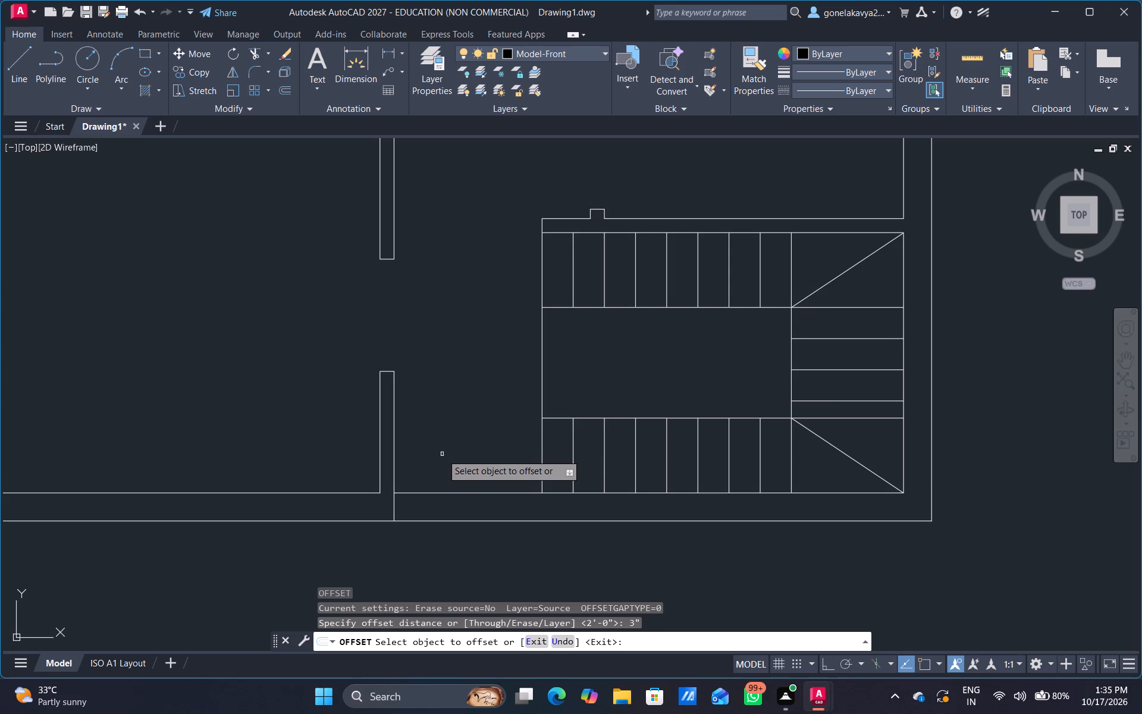
left_click(393, 474)
left_click(399, 470)
left_click(404, 469)
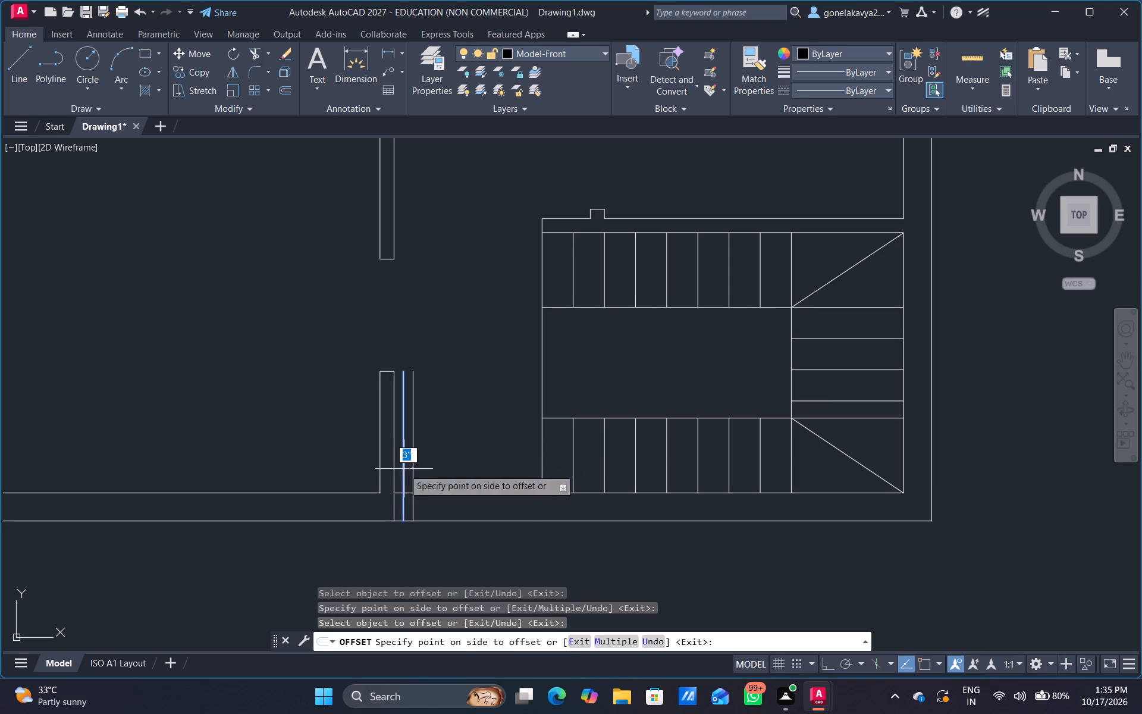
type("3'")
key("Return")
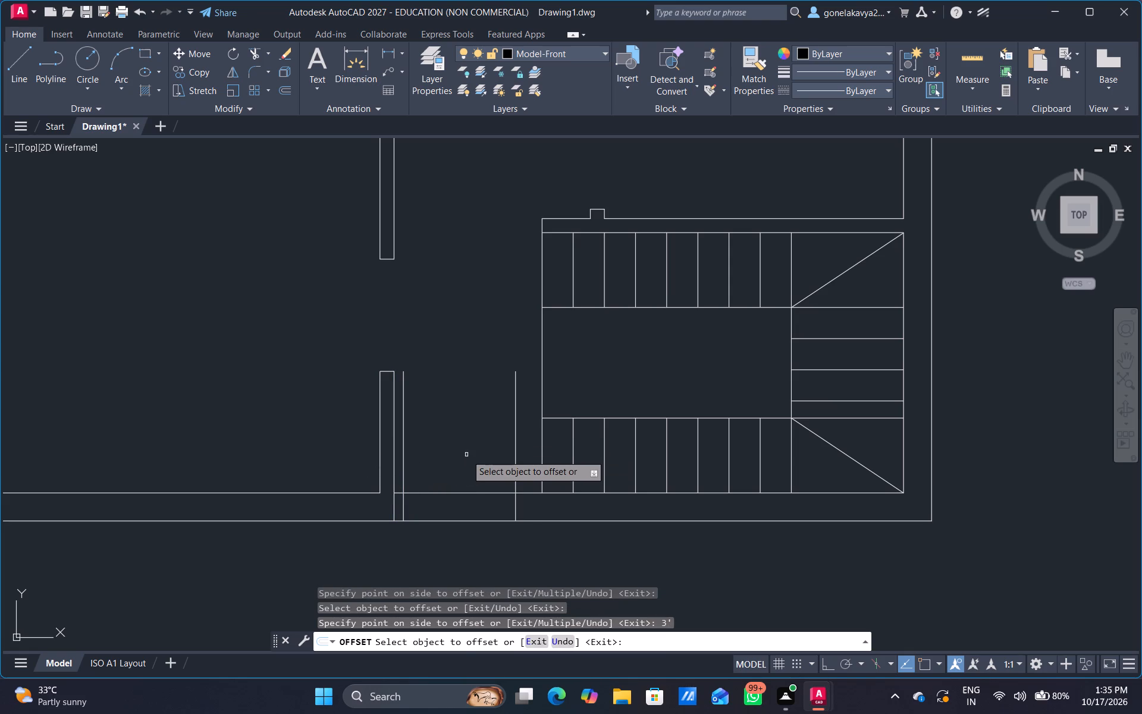
Trim the bottom outer wall between the two offset lines into a 3' entrance opening, and remove their excess above the wall.
key("Escape")
type("TR")
key("space")
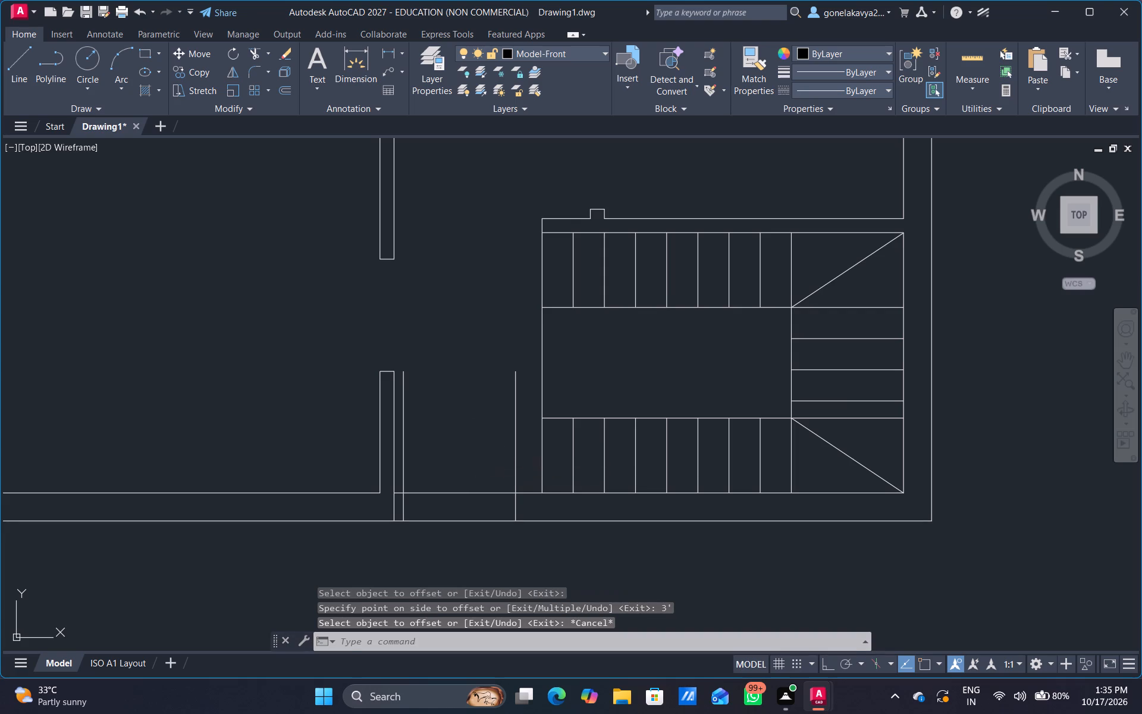
left_click_drag(474, 476, 491, 538)
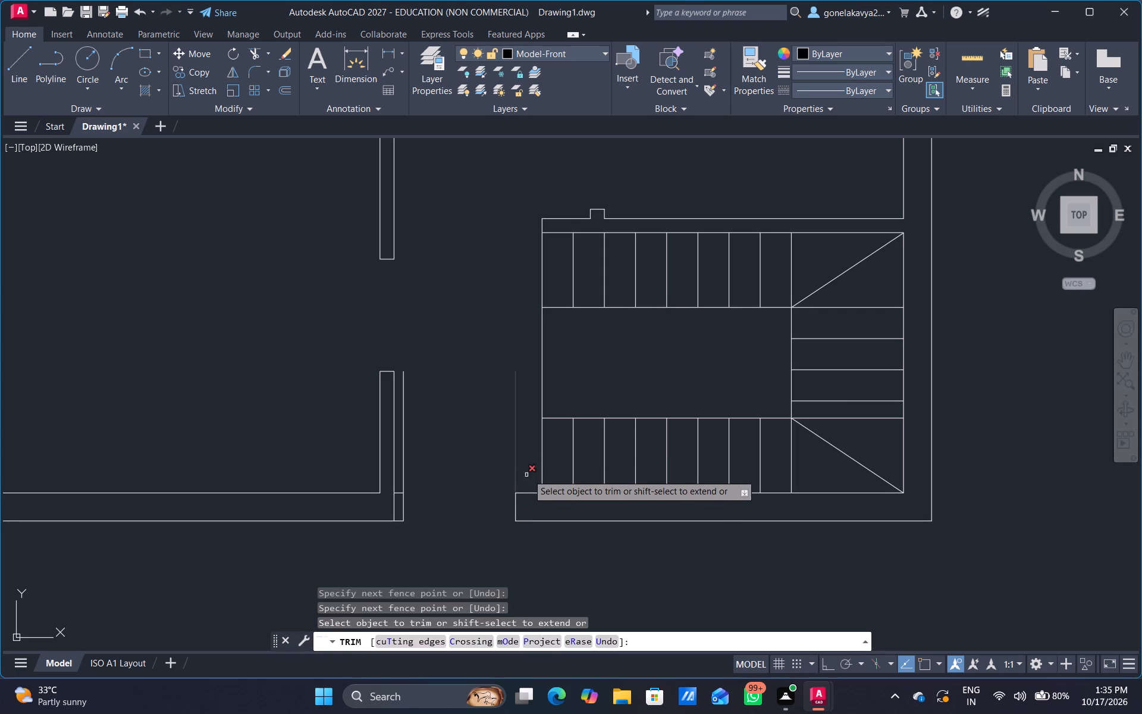
left_click_drag(523, 469, 503, 474)
left_click(403, 484)
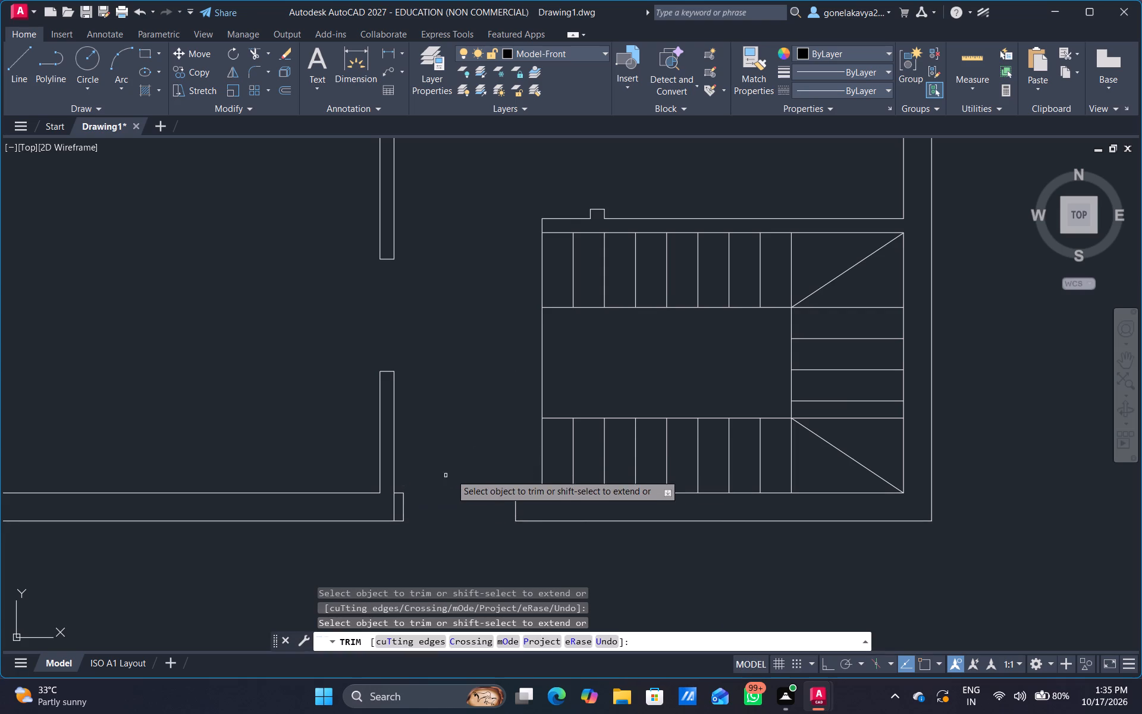
Review the entrance opening and the whole floor plan for wall junctions still needing cleanup.
scroll(467, 468, "down", 2)
scroll(433, 497, "up", 3)
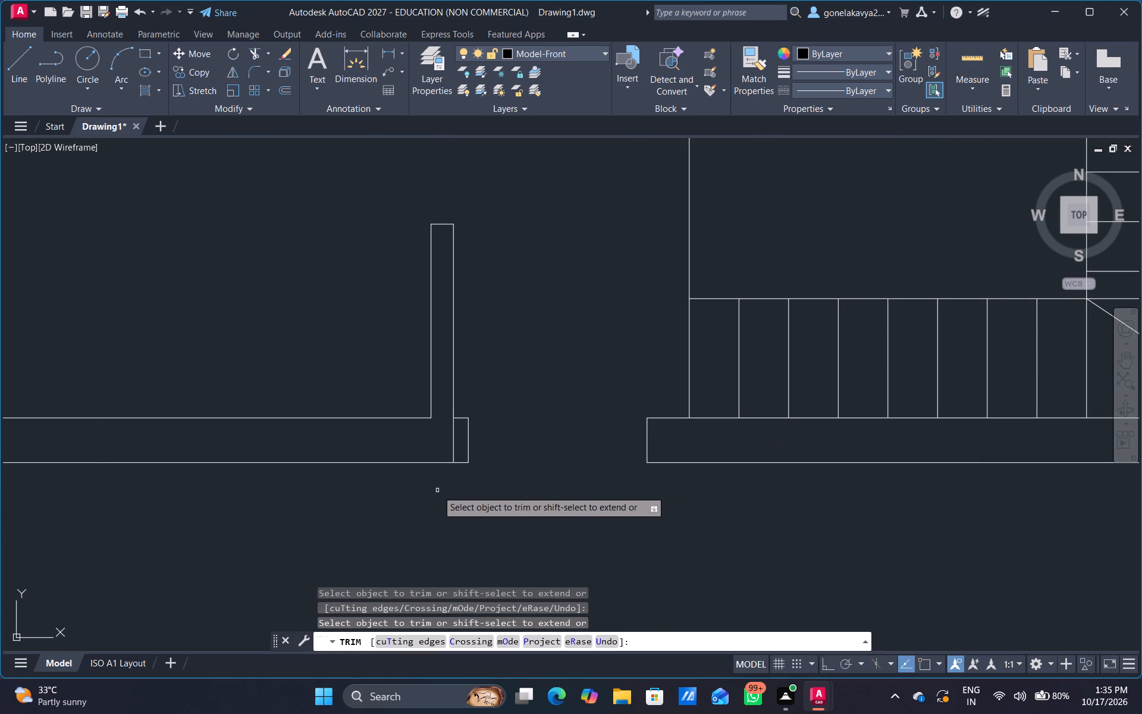
scroll(552, 471, "down", 3)
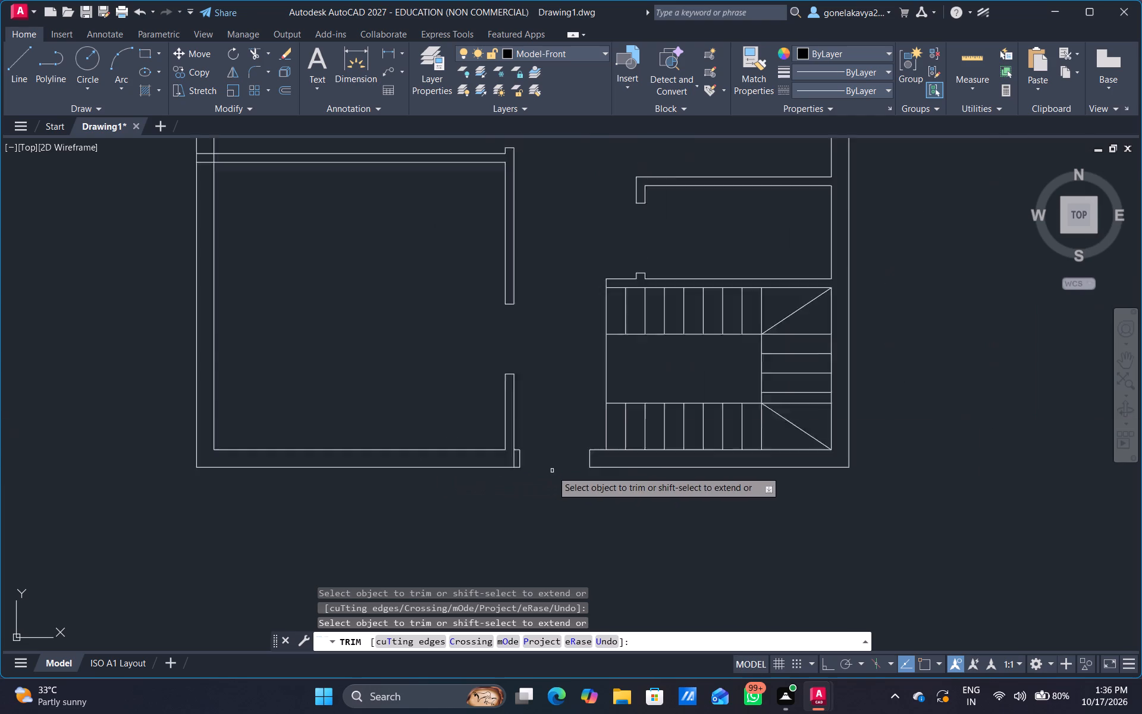
scroll(552, 471, "down", 1)
middle_click_drag(637, 506, 701, 572)
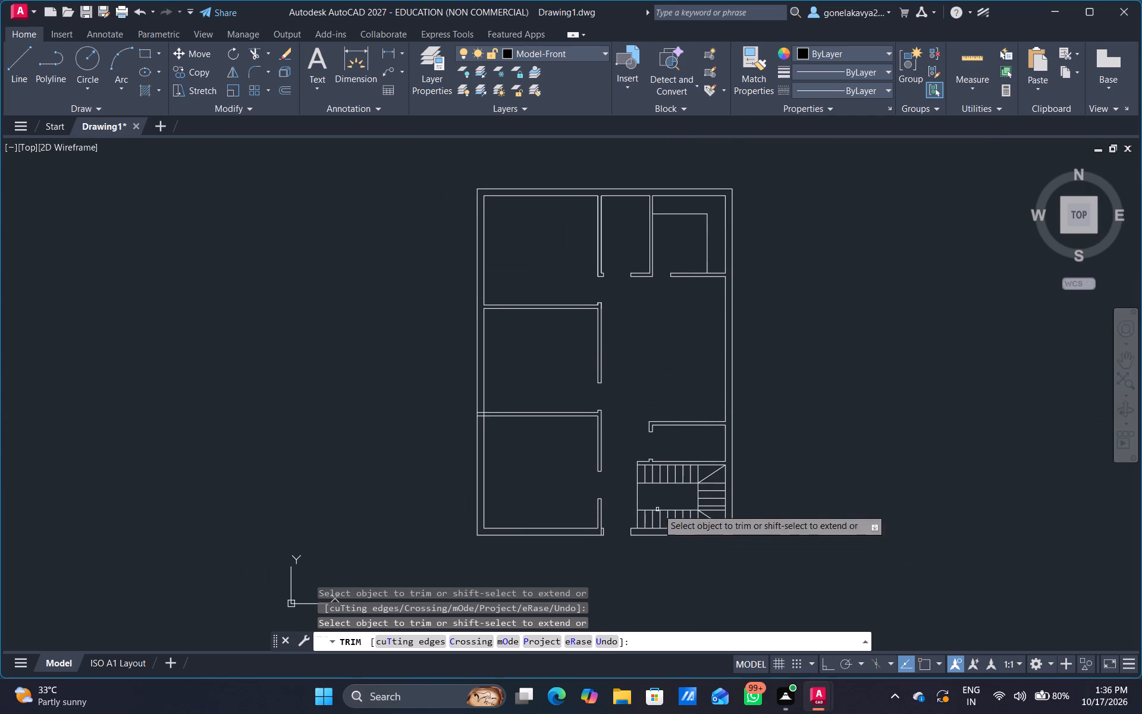
middle_click_drag(635, 336, 677, 367)
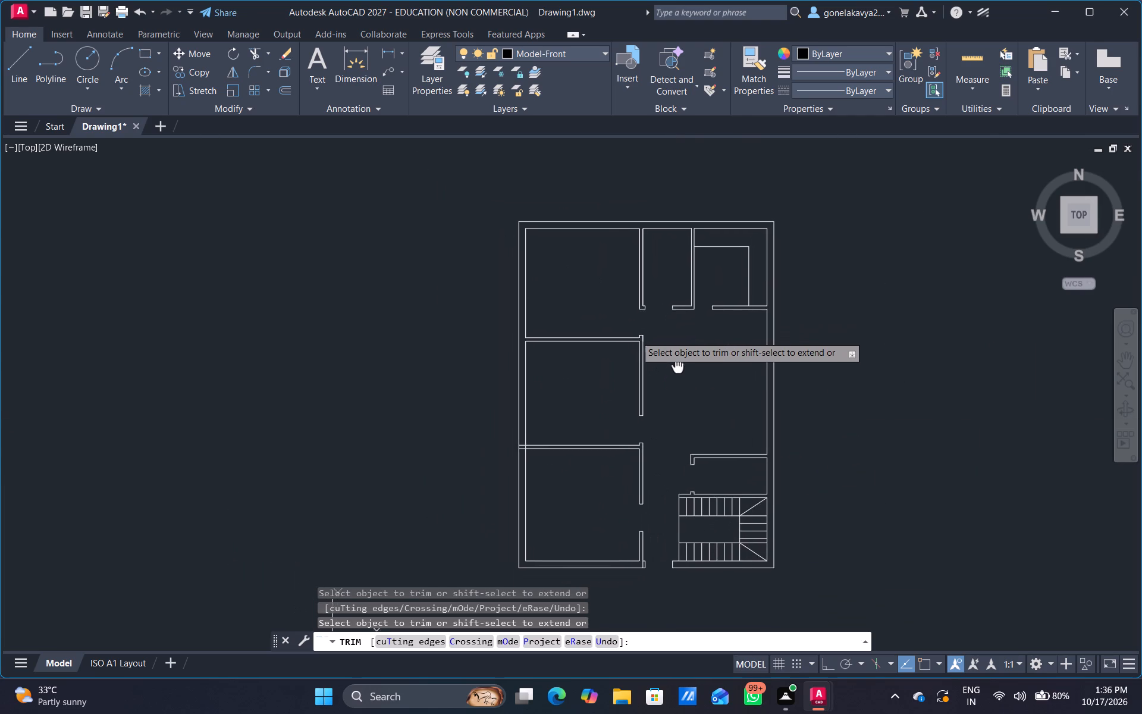
middle_click_drag(677, 367, 687, 393)
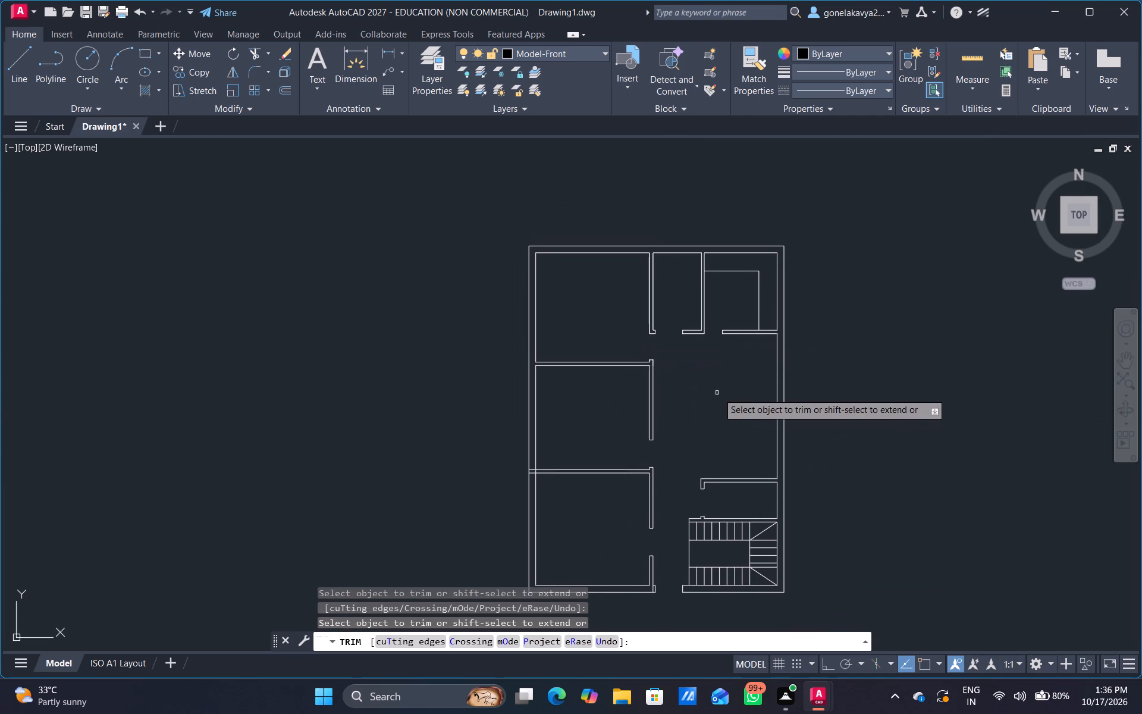
middle_click_drag(717, 411, 680, 333)
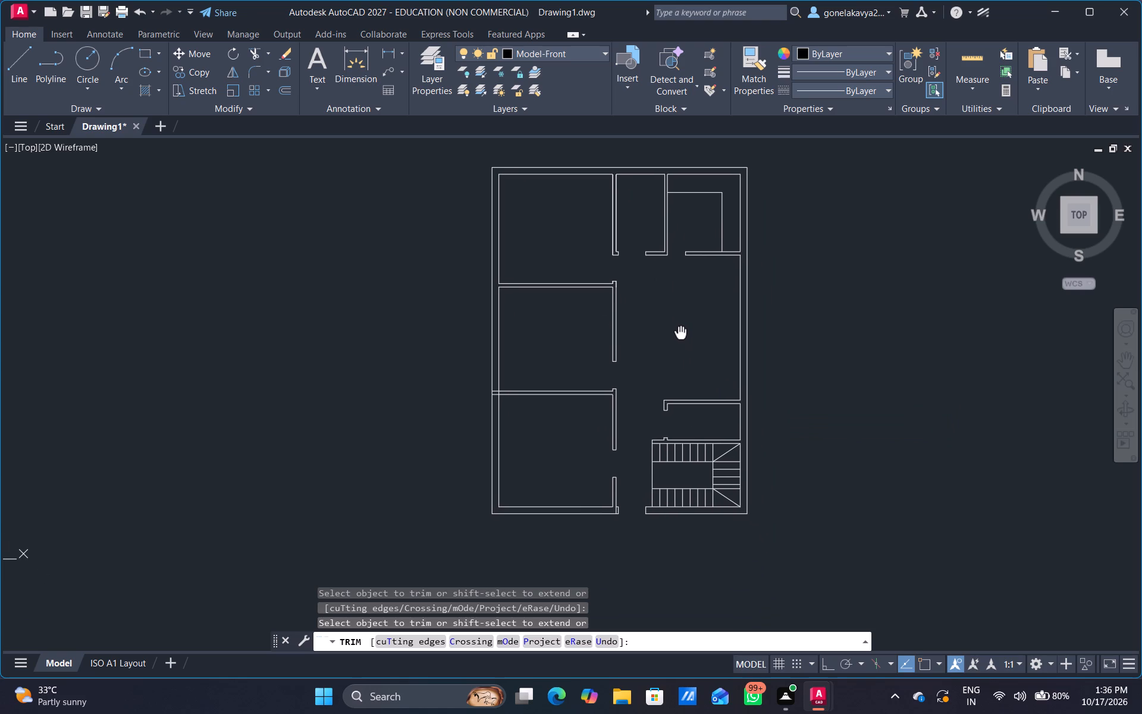
Draw a rectangle about 4' by 1'-5" just outside the bottom wall, spanning the entrance opening and overlapping both sides.
middle_click_drag(680, 333, 679, 333)
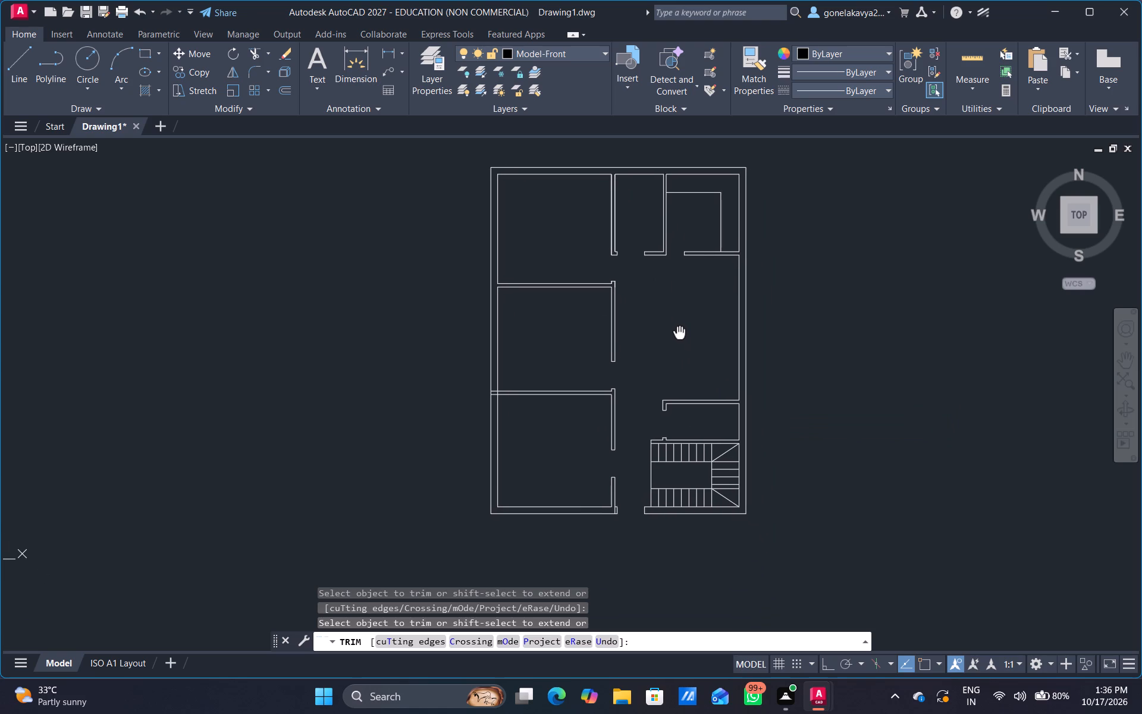
middle_click_drag(679, 333, 683, 241)
scroll(633, 423, "up", 4)
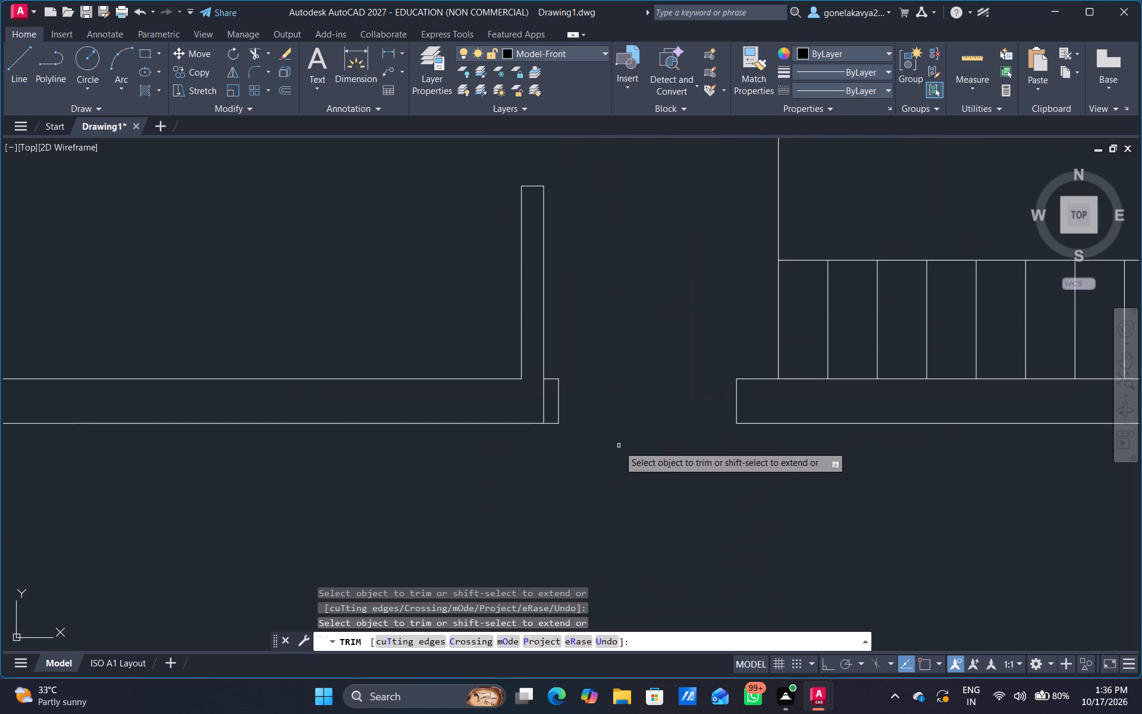
middle_click_drag(616, 454, 550, 411)
key("Escape")
type("REC")
key("space")
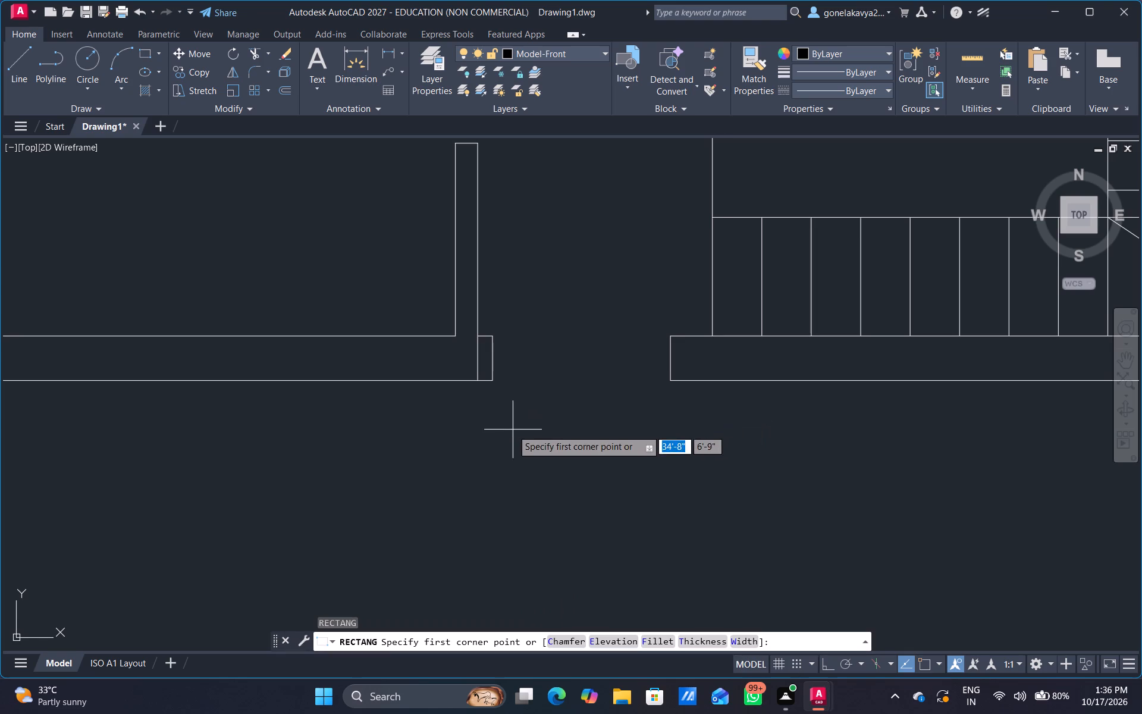
scroll(525, 401, "up", 1)
middle_click_drag(521, 400, 672, 393)
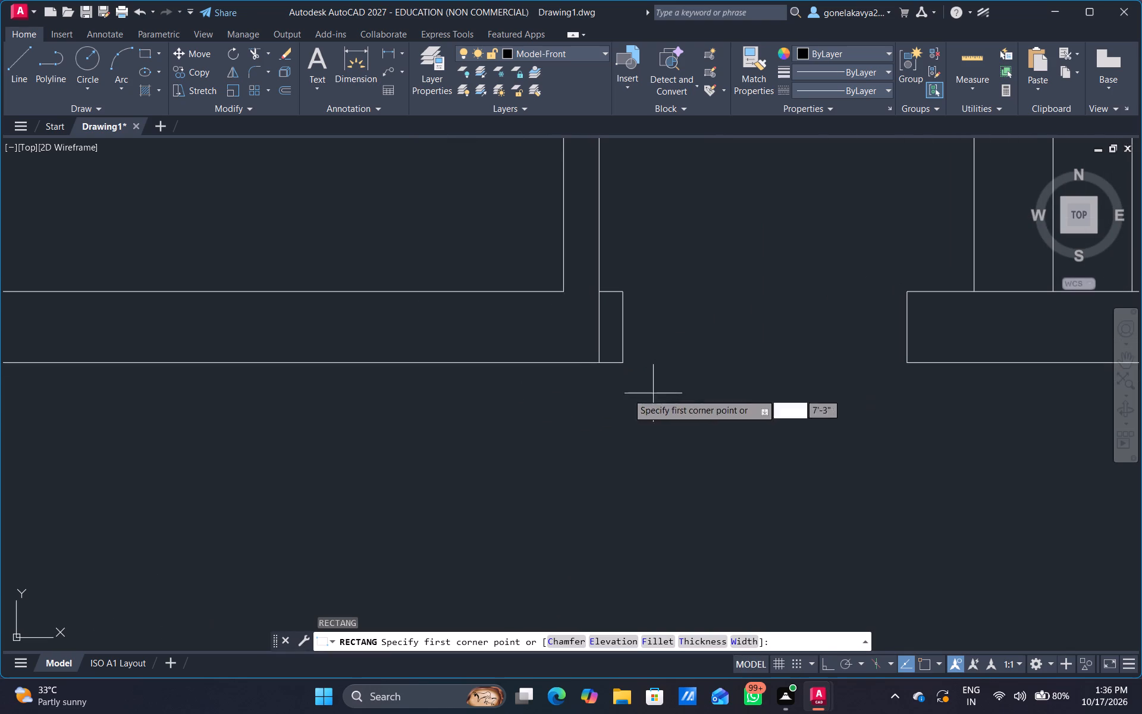
left_click(573, 364)
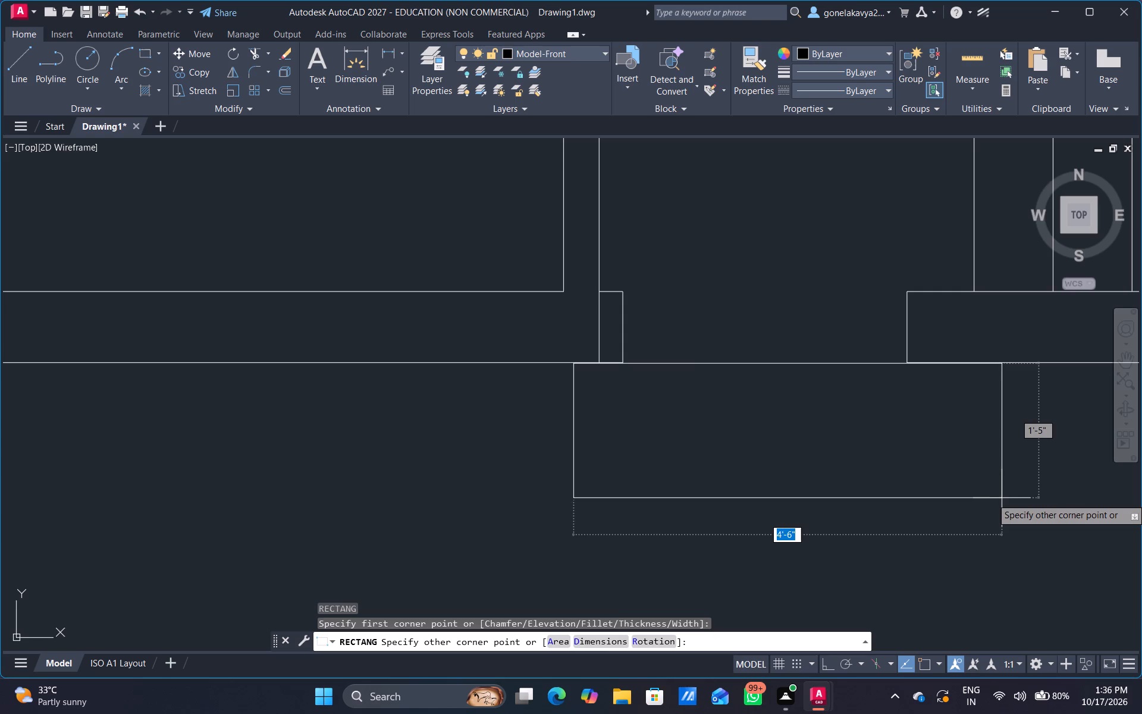
middle_click_drag(1002, 498, 921, 478)
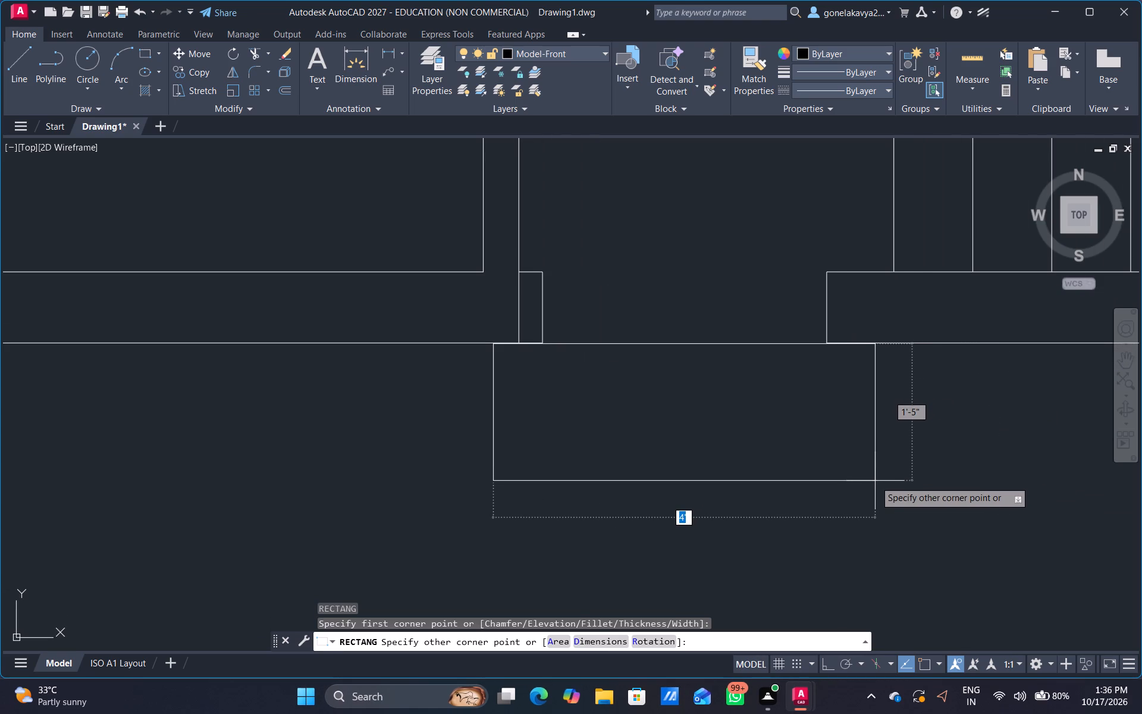
left_click(875, 481)
Move the entrance rectangle by its upper-left corner so its upper edge sits on the bottom wall's outer line.
scroll(566, 365, "up", 3)
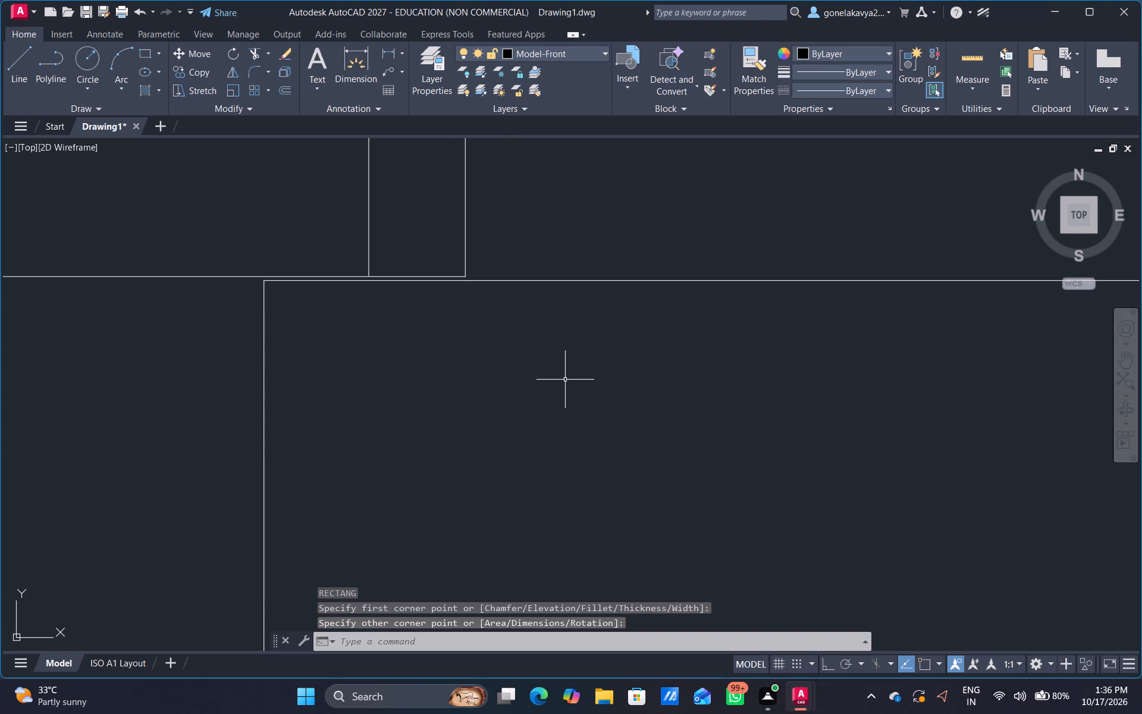
scroll(565, 380, "down", 1)
left_click(612, 318)
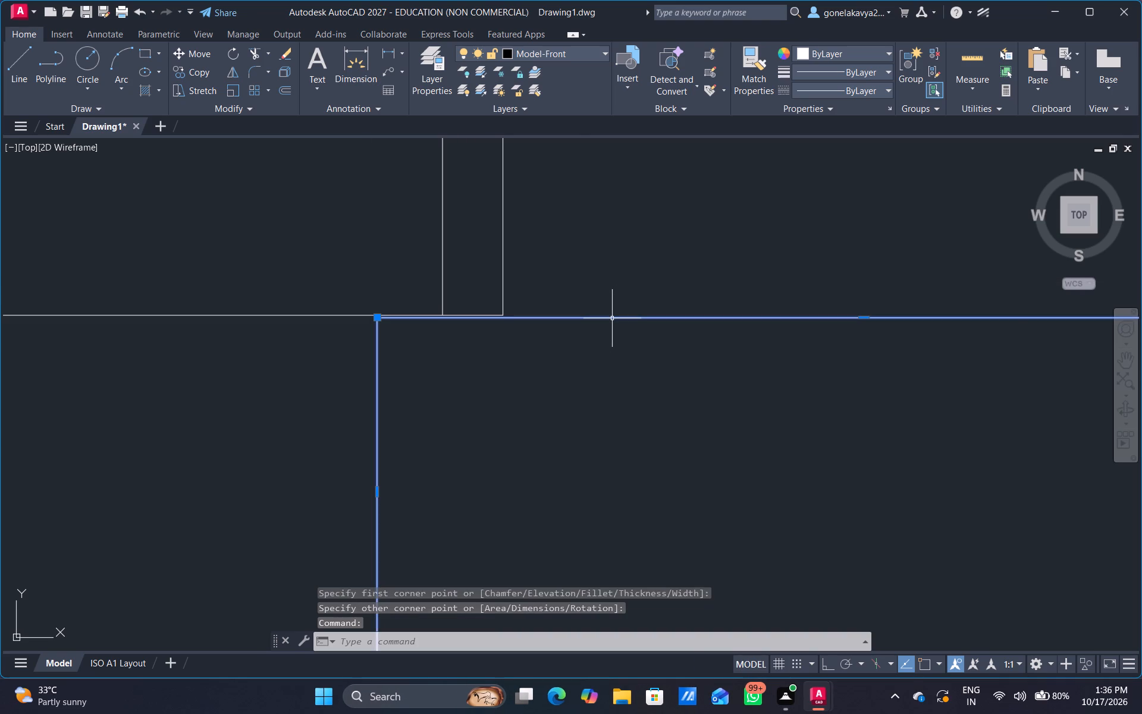
scroll(612, 318, "up", 3)
scroll(629, 336, "down", 3)
middle_click_drag(765, 371, 600, 421)
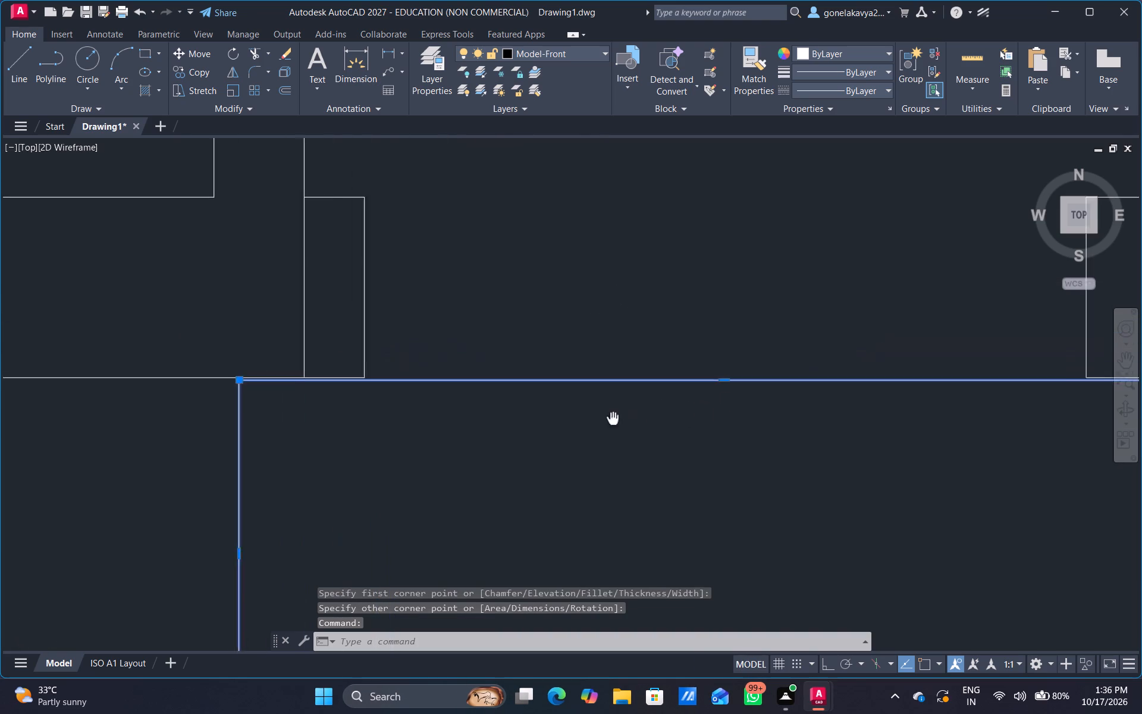
middle_click_drag(600, 421, 524, 440)
scroll(617, 409, "up", 2)
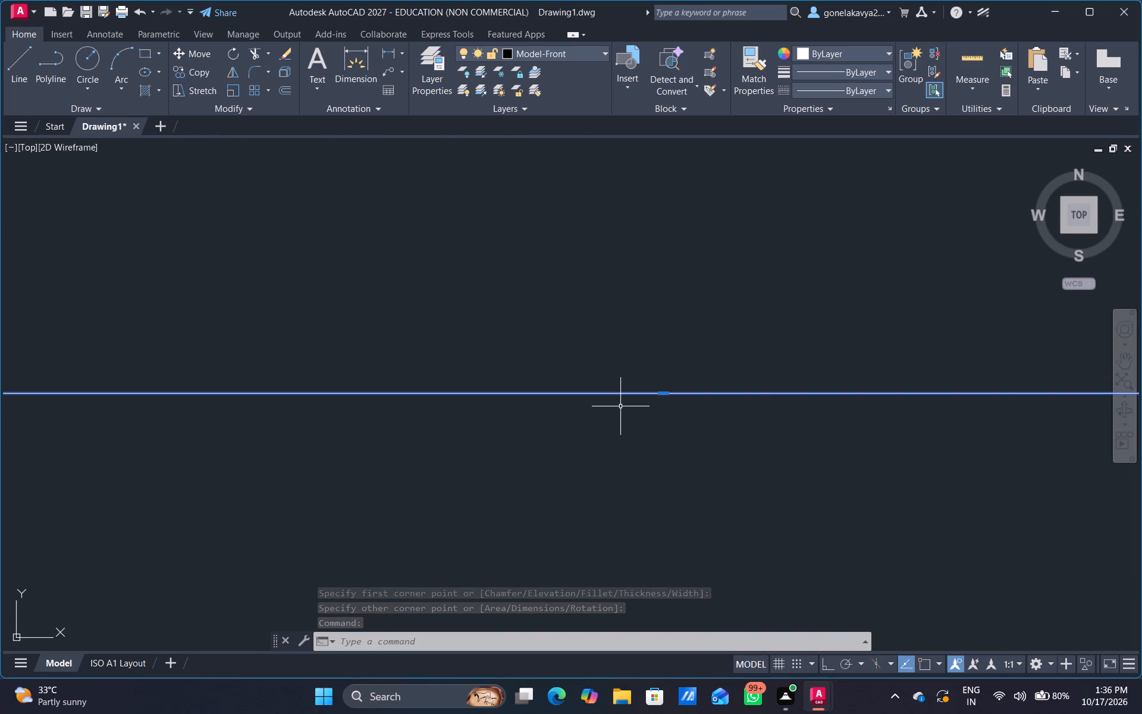
right_click(620, 406)
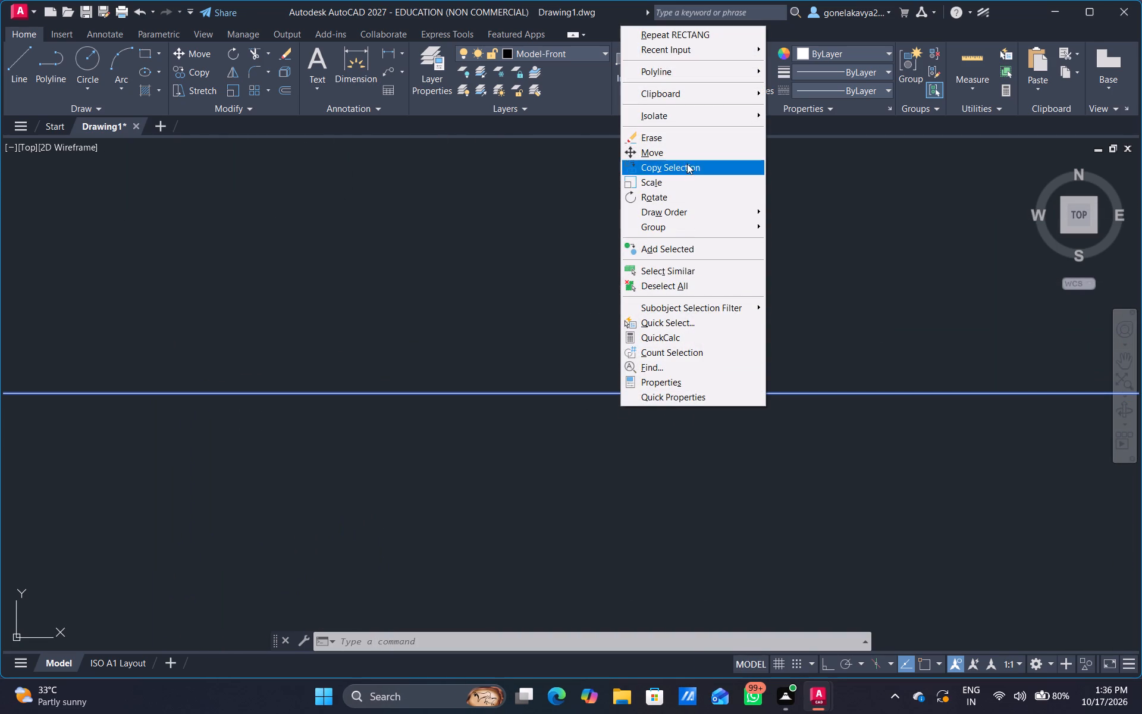
left_click(686, 154)
scroll(547, 455, "down", 2)
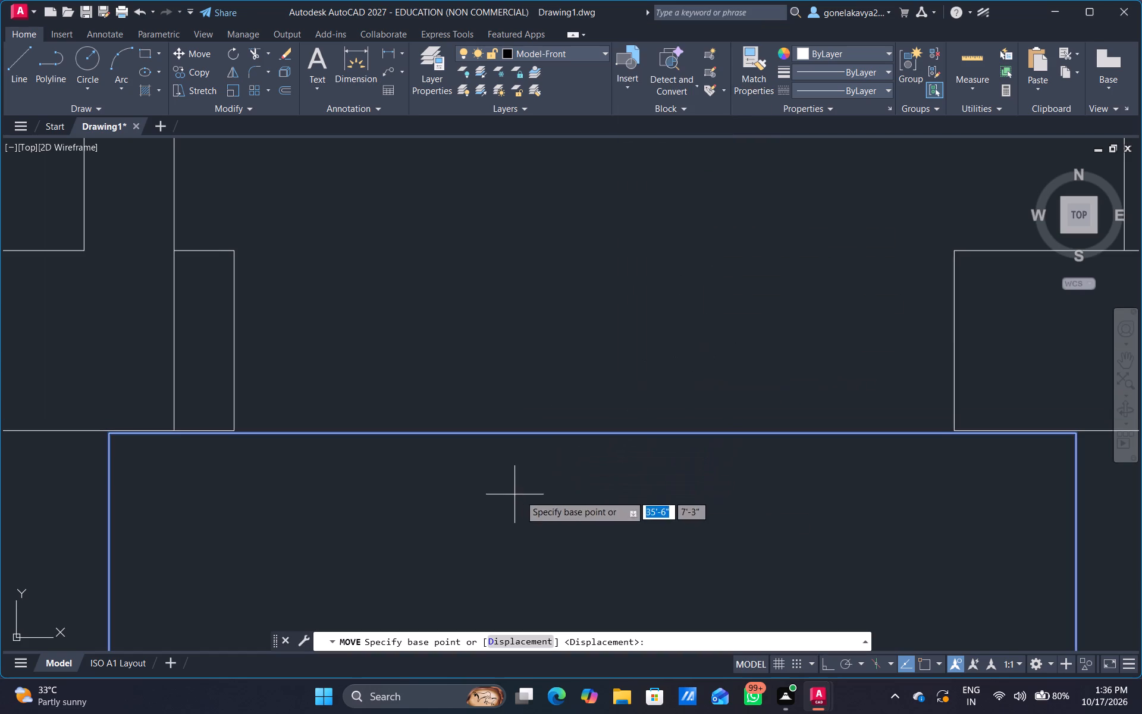
middle_click_drag(774, 523, 967, 506)
scroll(347, 485, "up", 1)
middle_click_drag(347, 485, 741, 630)
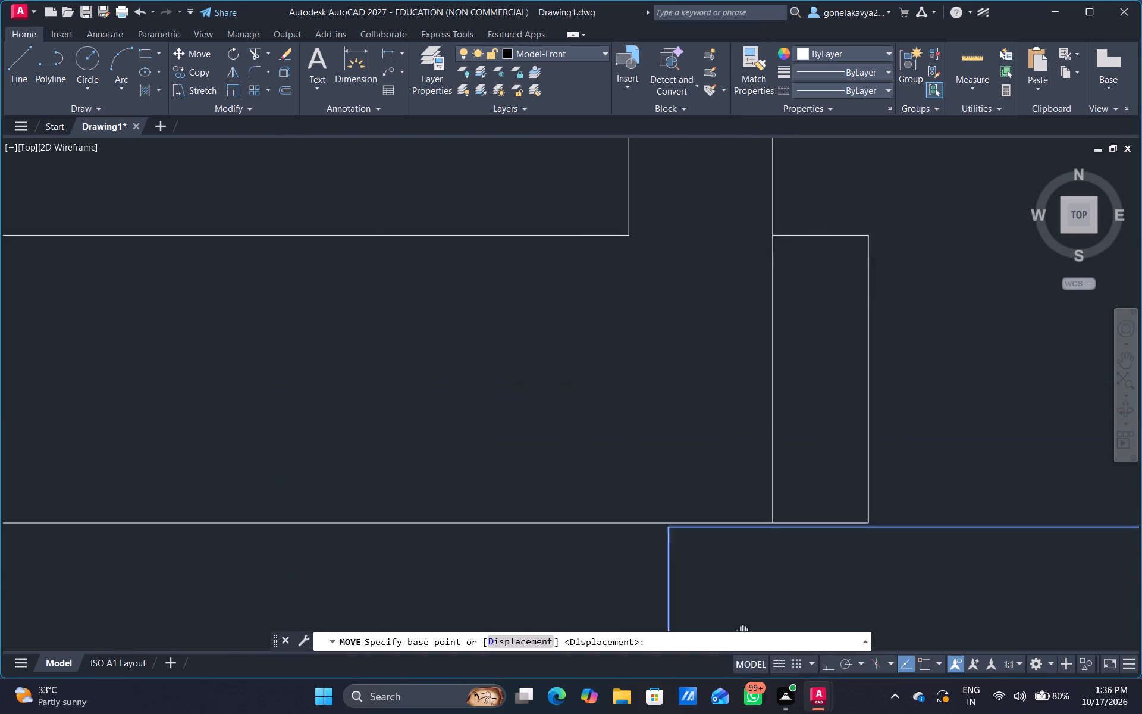
middle_click_drag(741, 630, 733, 627)
scroll(664, 524, "up", 3)
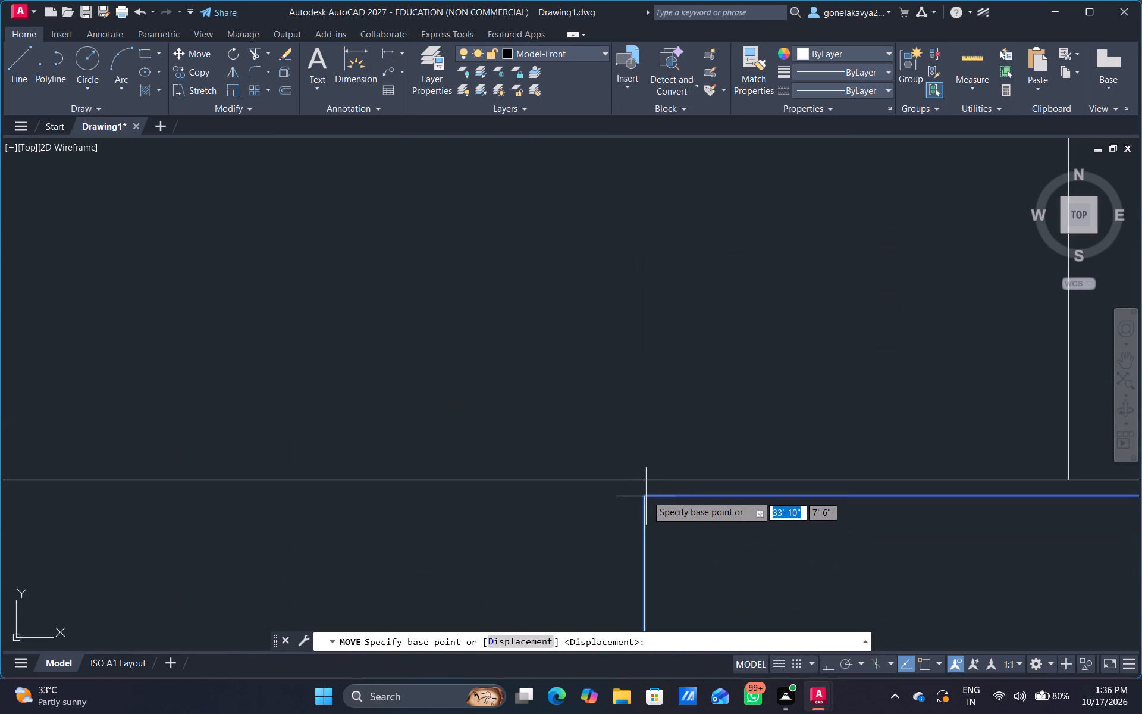
left_click(645, 495)
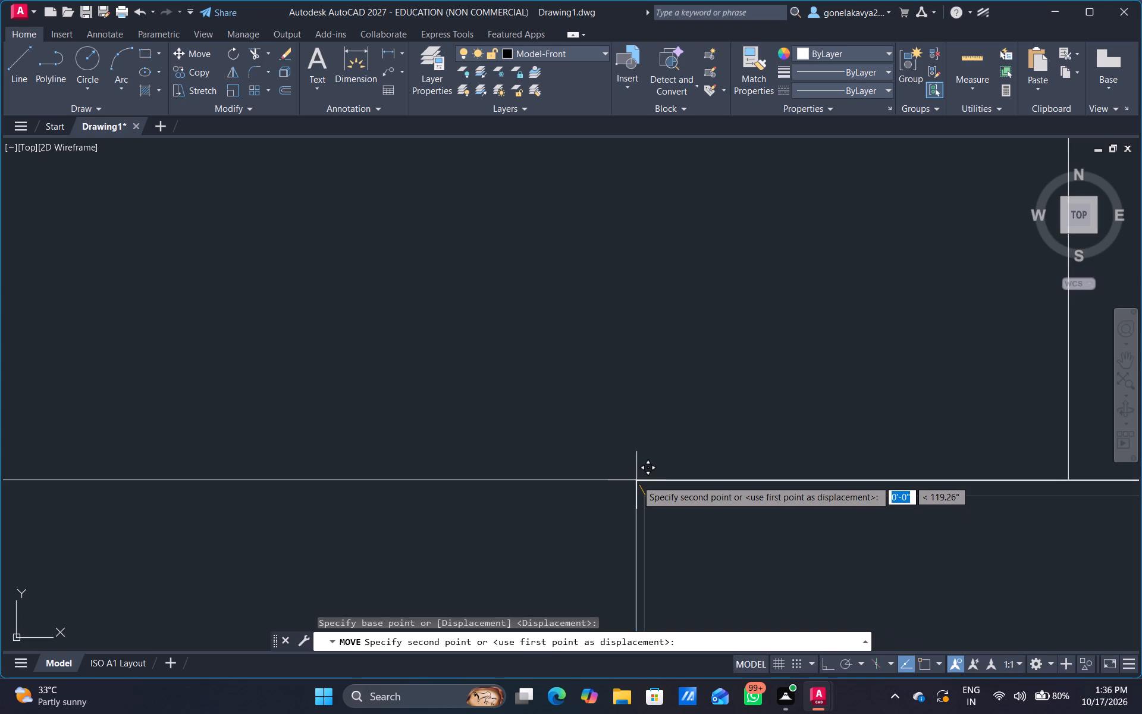
left_click(636, 480)
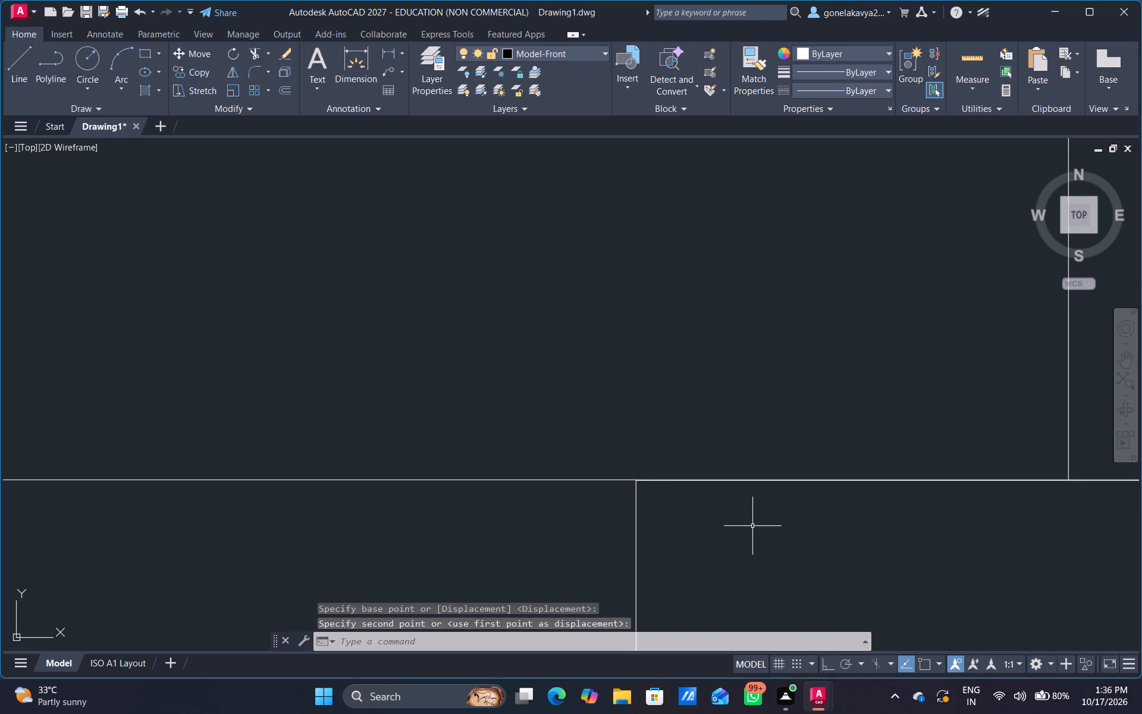
key("Escape")
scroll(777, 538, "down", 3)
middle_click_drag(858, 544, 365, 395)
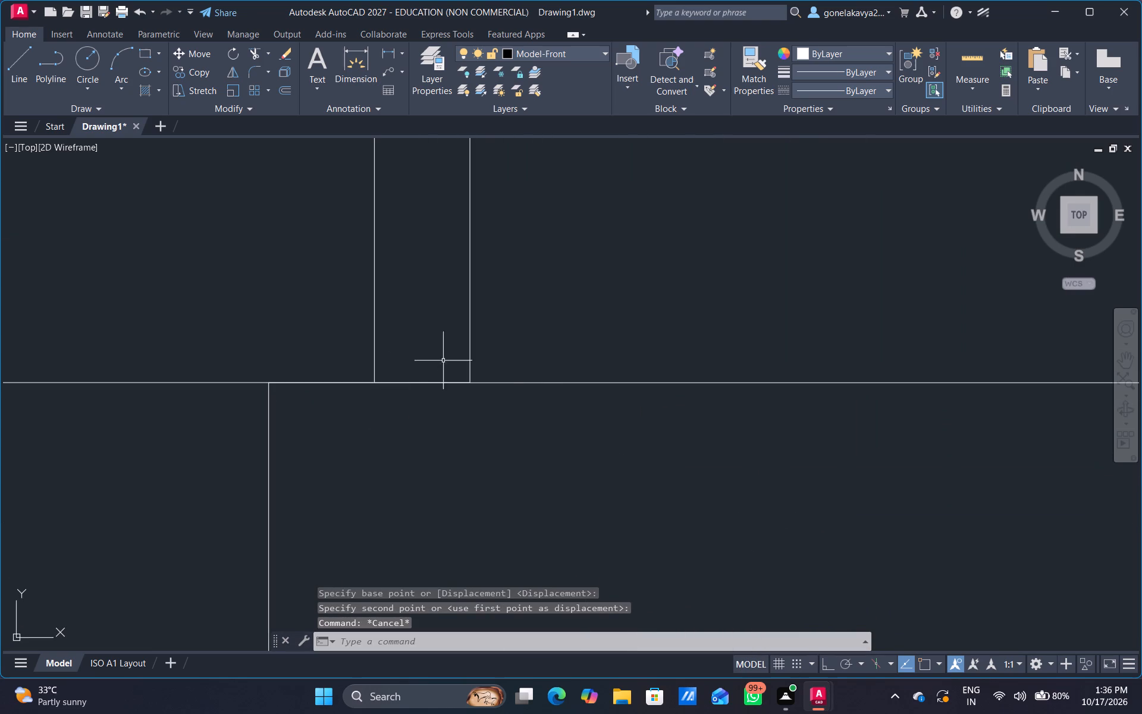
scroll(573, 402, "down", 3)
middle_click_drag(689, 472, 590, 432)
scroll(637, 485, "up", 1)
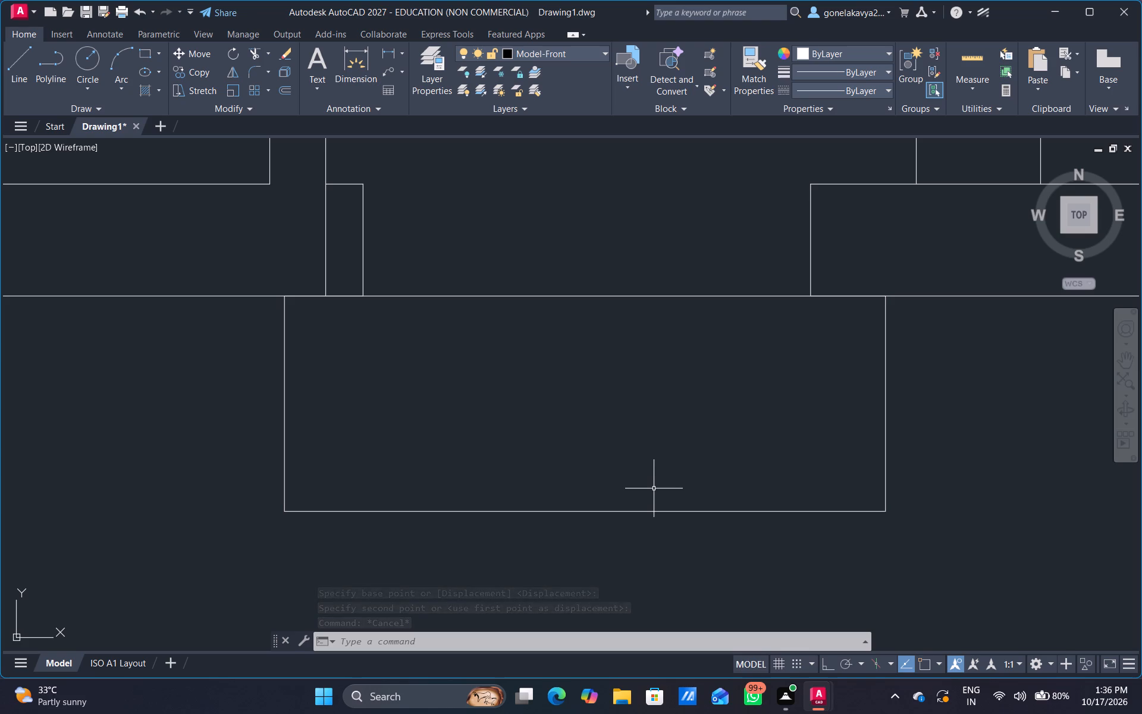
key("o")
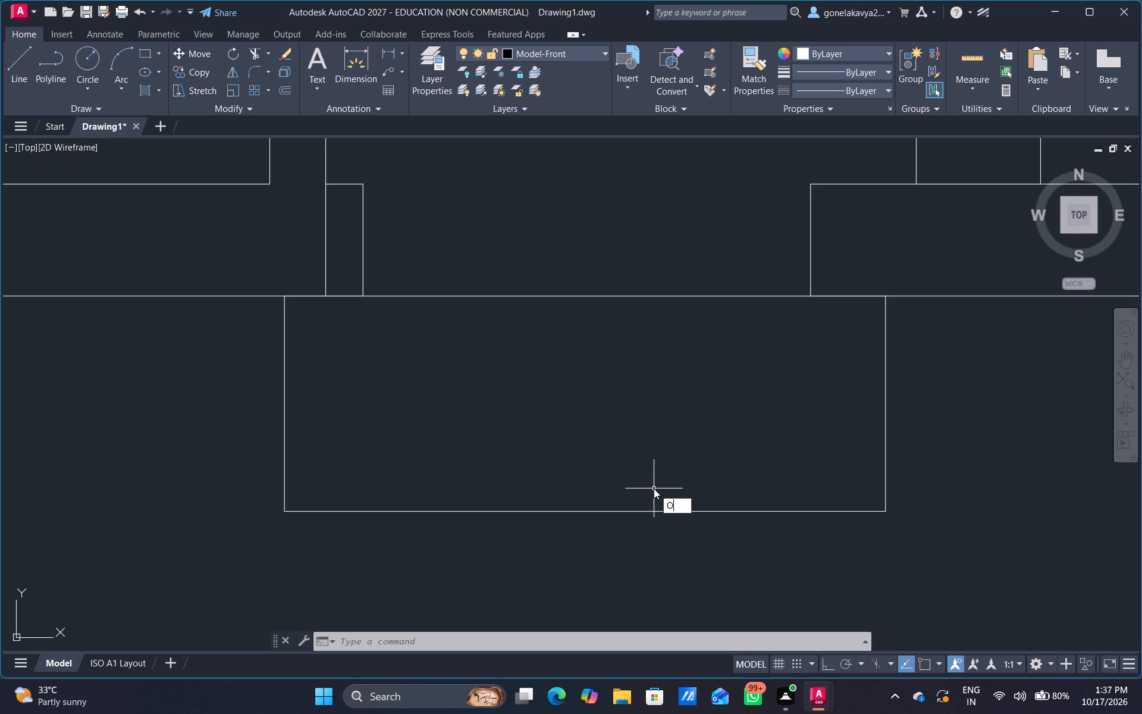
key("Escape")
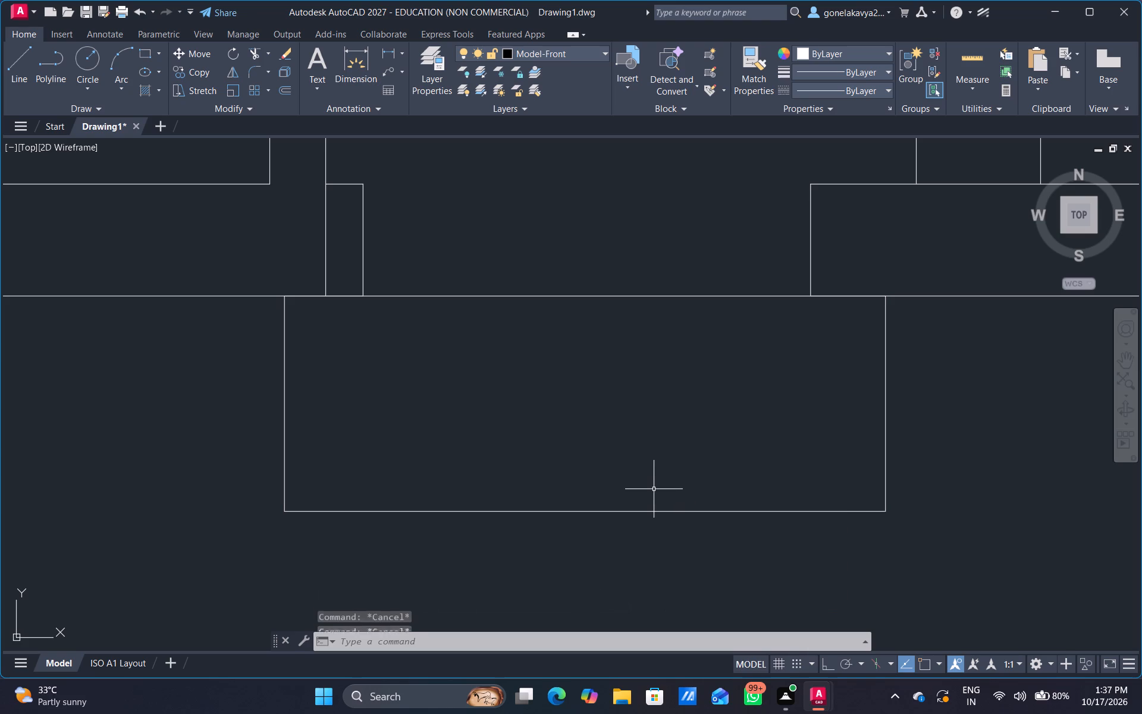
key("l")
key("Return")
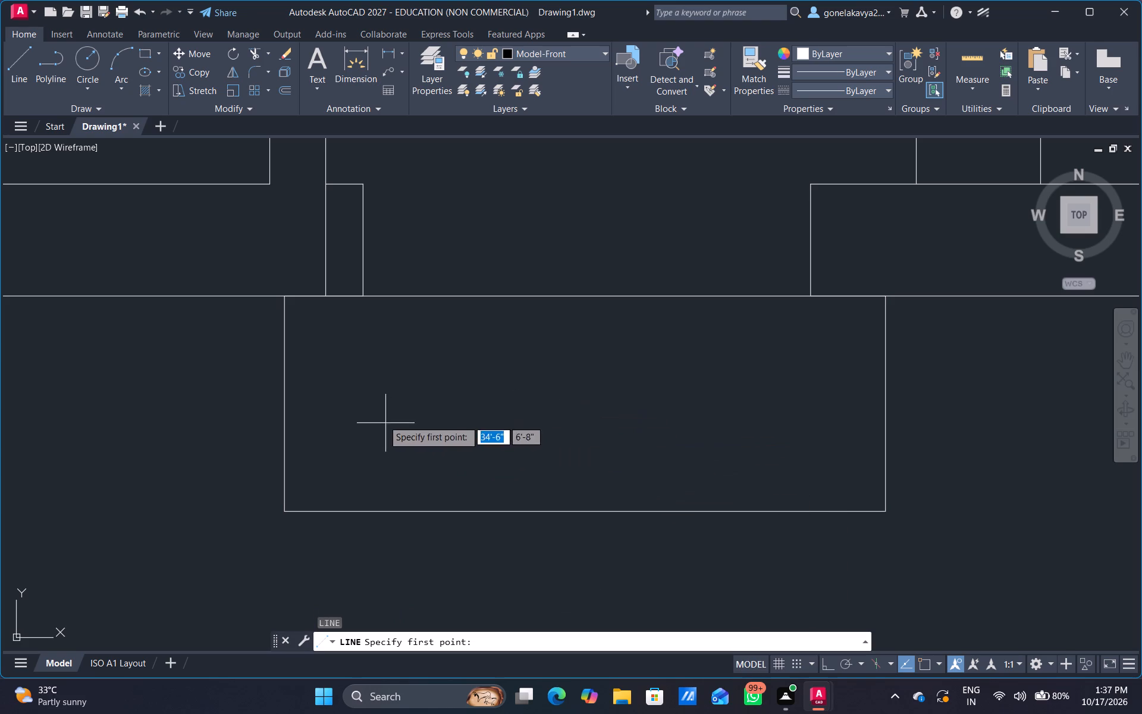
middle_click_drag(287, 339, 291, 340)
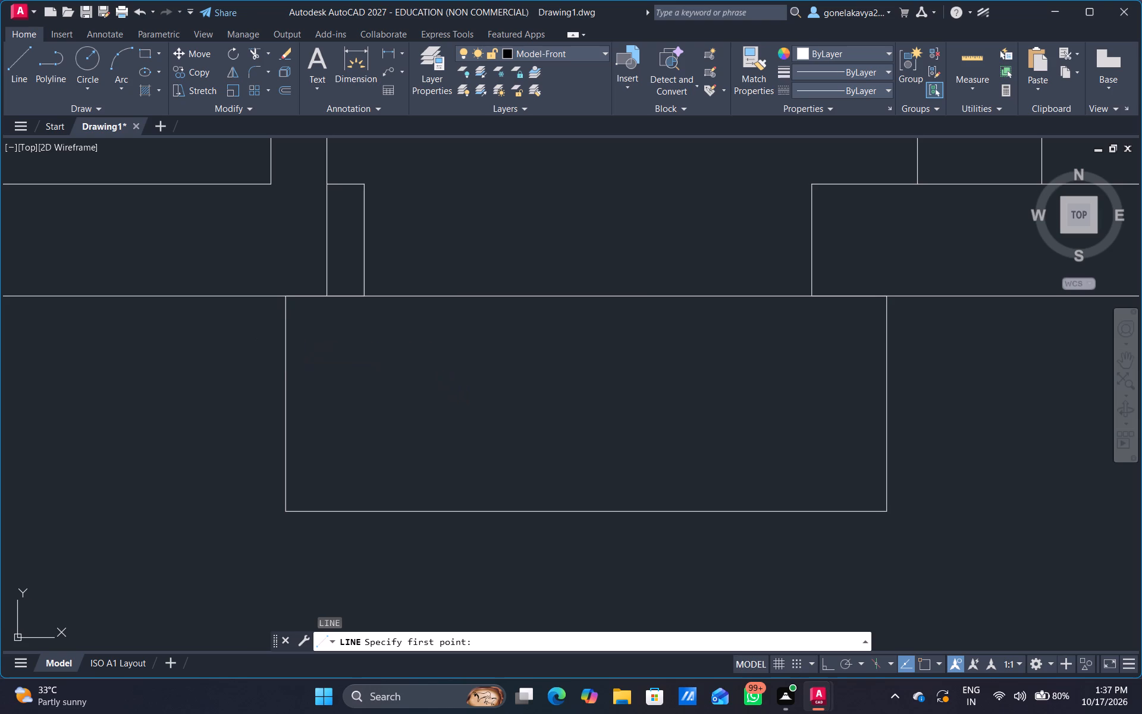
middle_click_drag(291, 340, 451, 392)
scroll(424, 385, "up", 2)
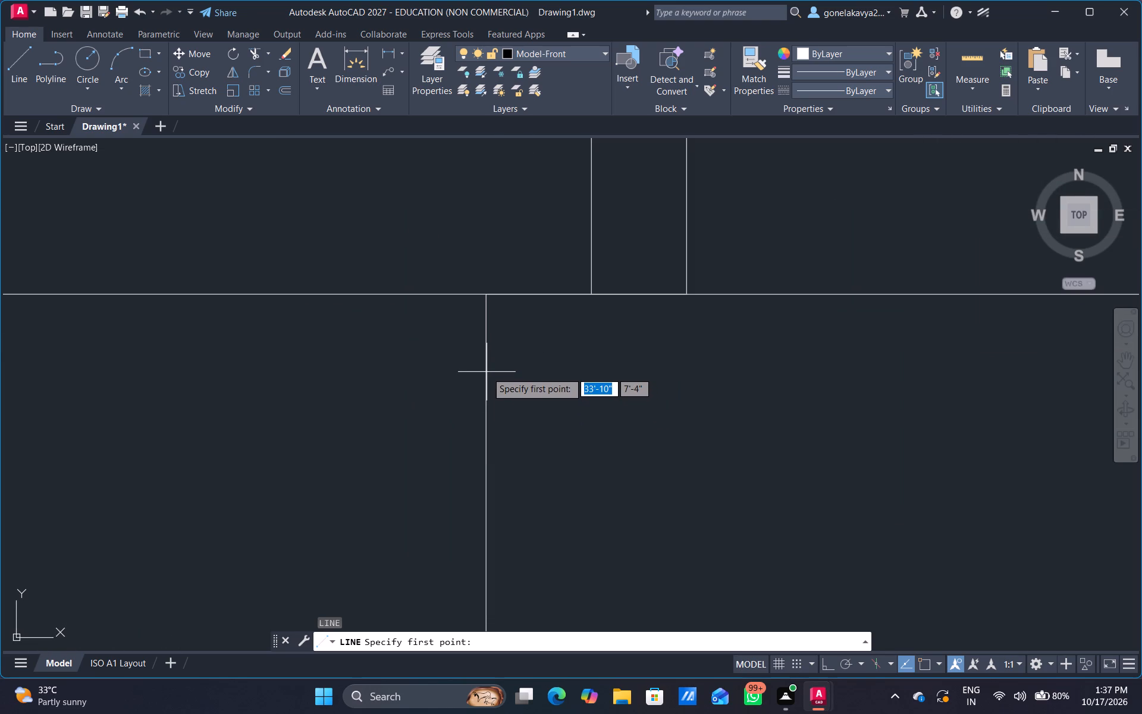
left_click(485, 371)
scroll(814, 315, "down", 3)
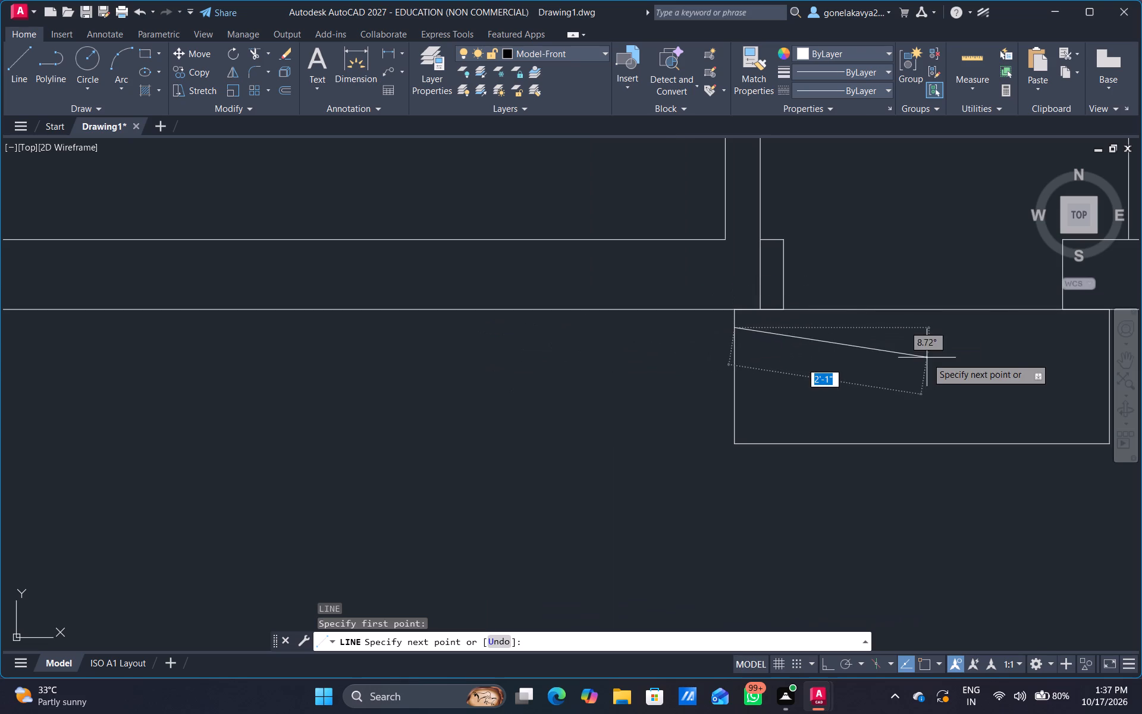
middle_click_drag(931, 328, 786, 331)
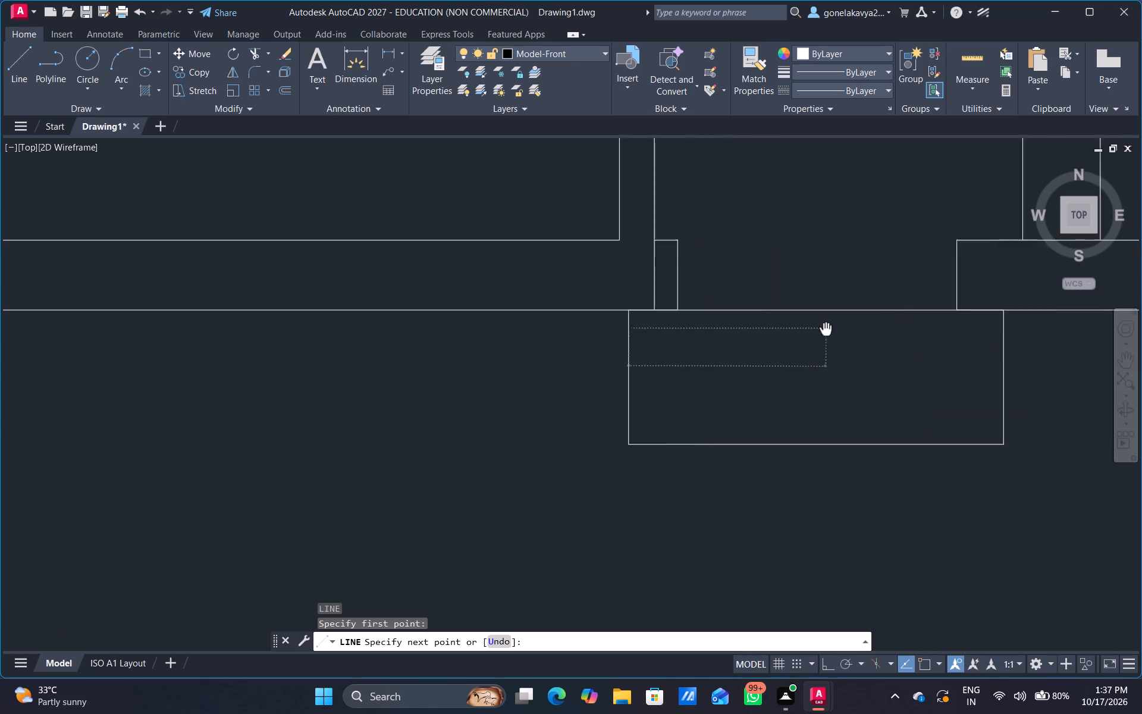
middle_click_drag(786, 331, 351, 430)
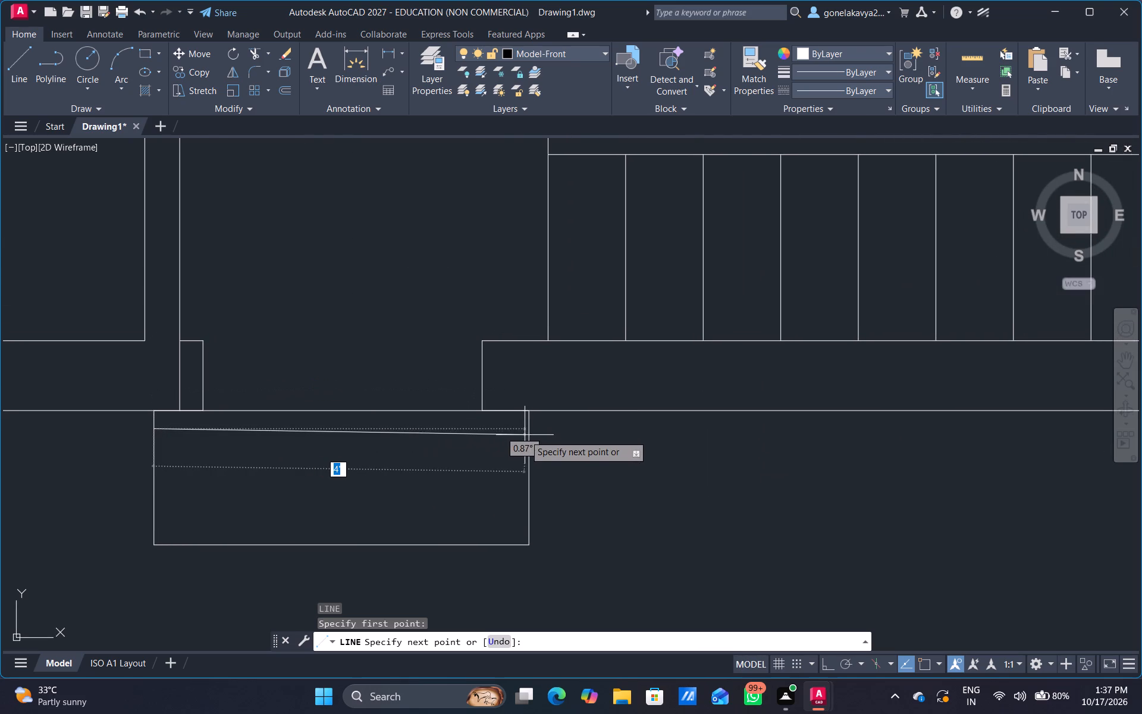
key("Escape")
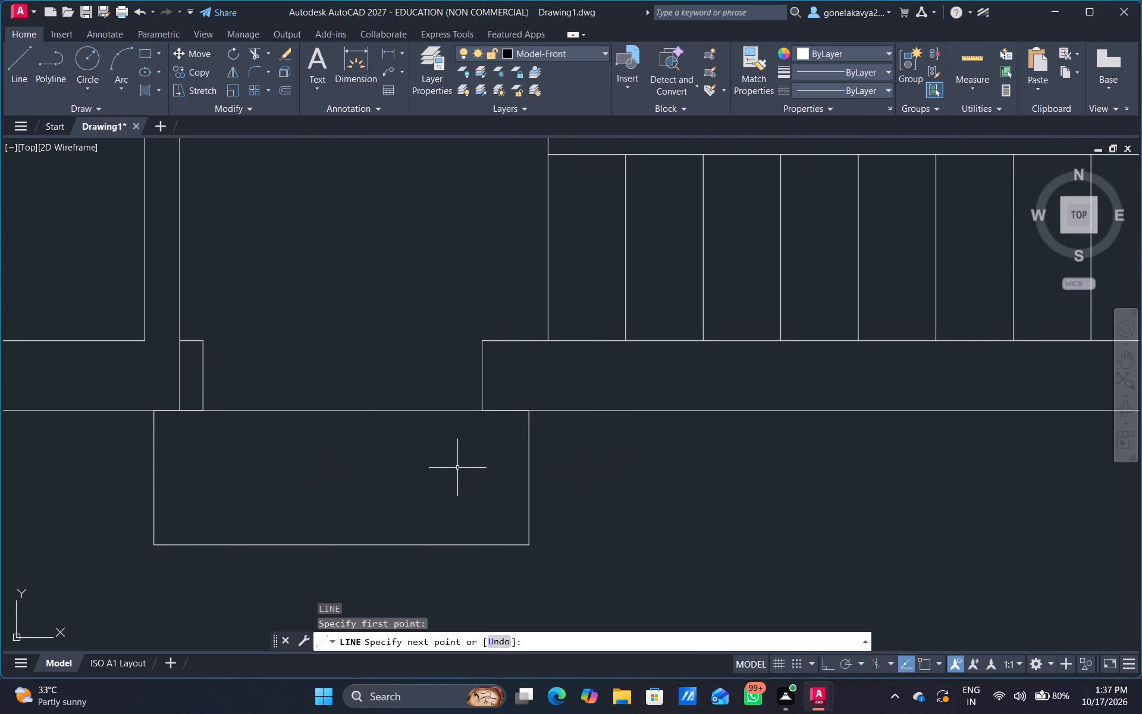
With Ortho on, draw a horizontal line from the entrance rectangle's stair-side edge across to just beyond its opposite edge, near the wall.
key("l")
key("Return")
scroll(507, 435, "up", 2)
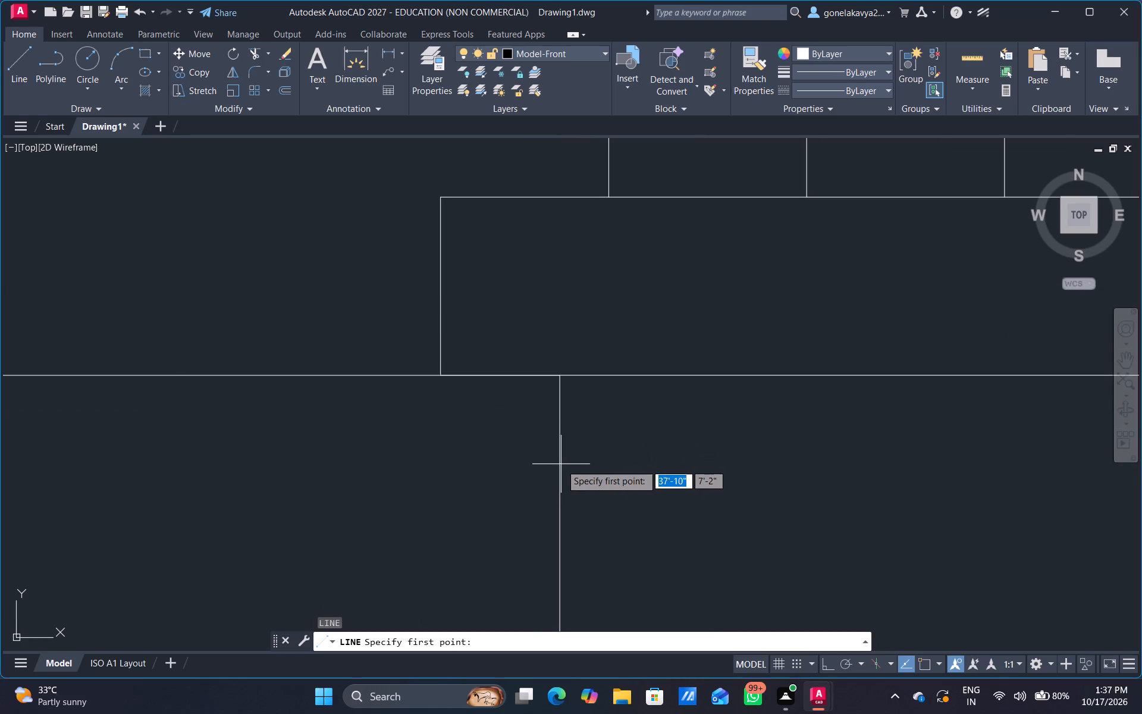
left_click_drag(560, 465, 554, 466)
scroll(280, 493, "down", 1)
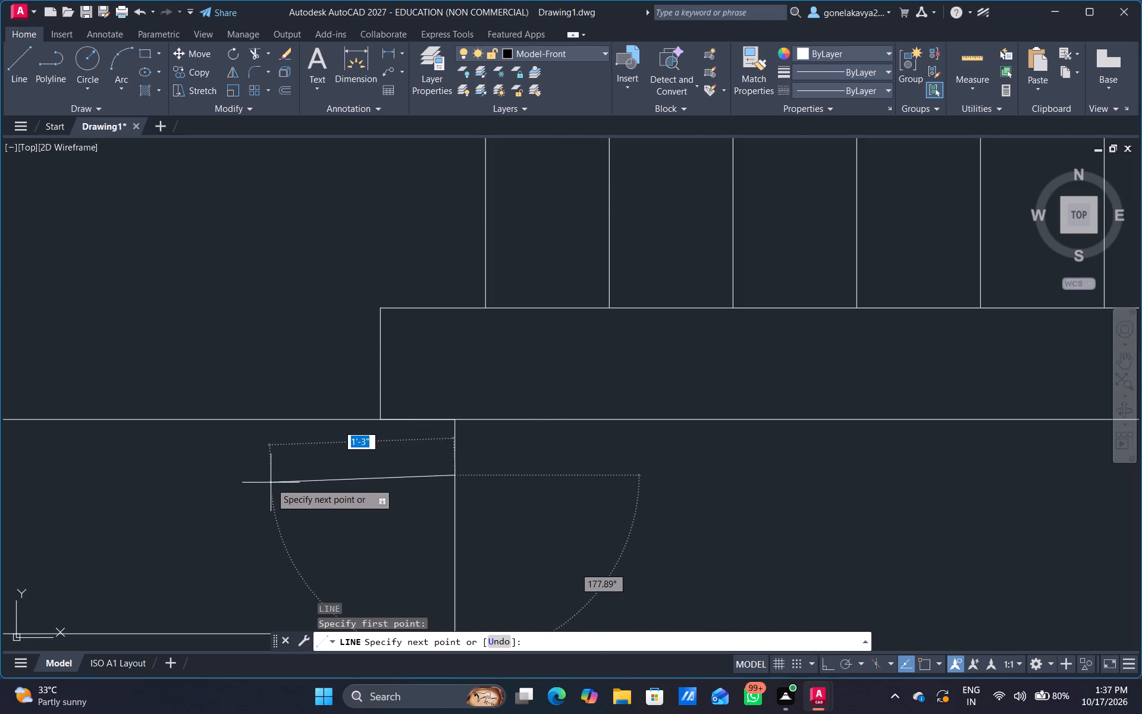
middle_click_drag(271, 483, 498, 371)
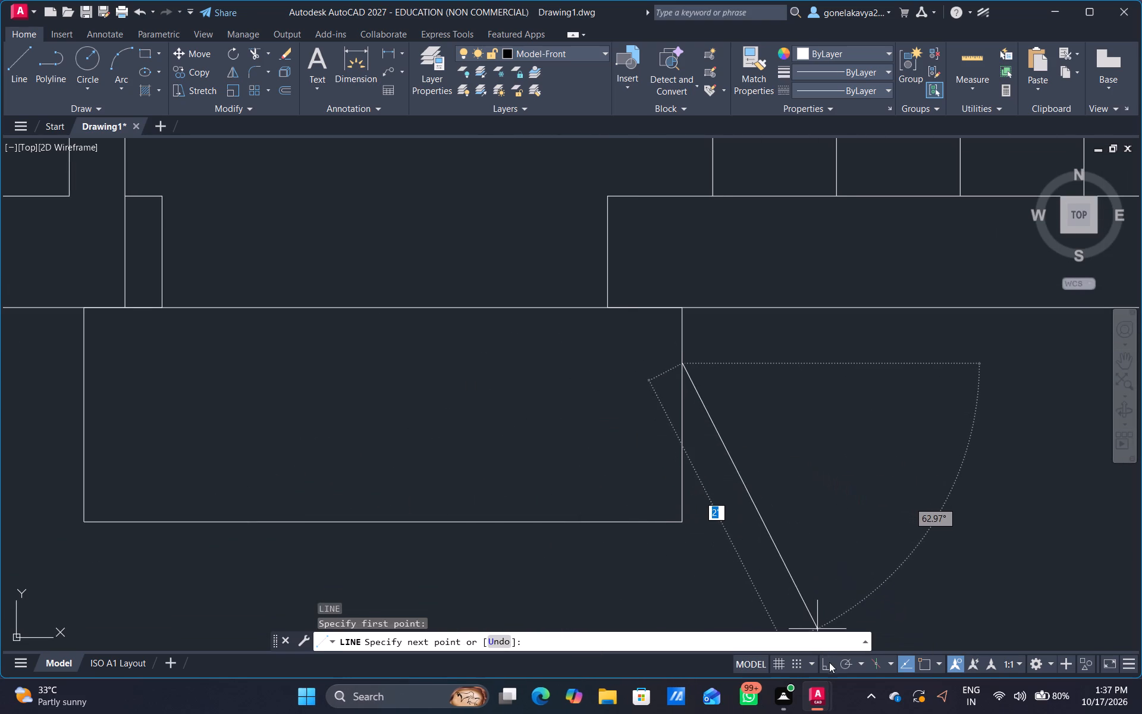
left_click(830, 662)
middle_click_drag(189, 374, 462, 343)
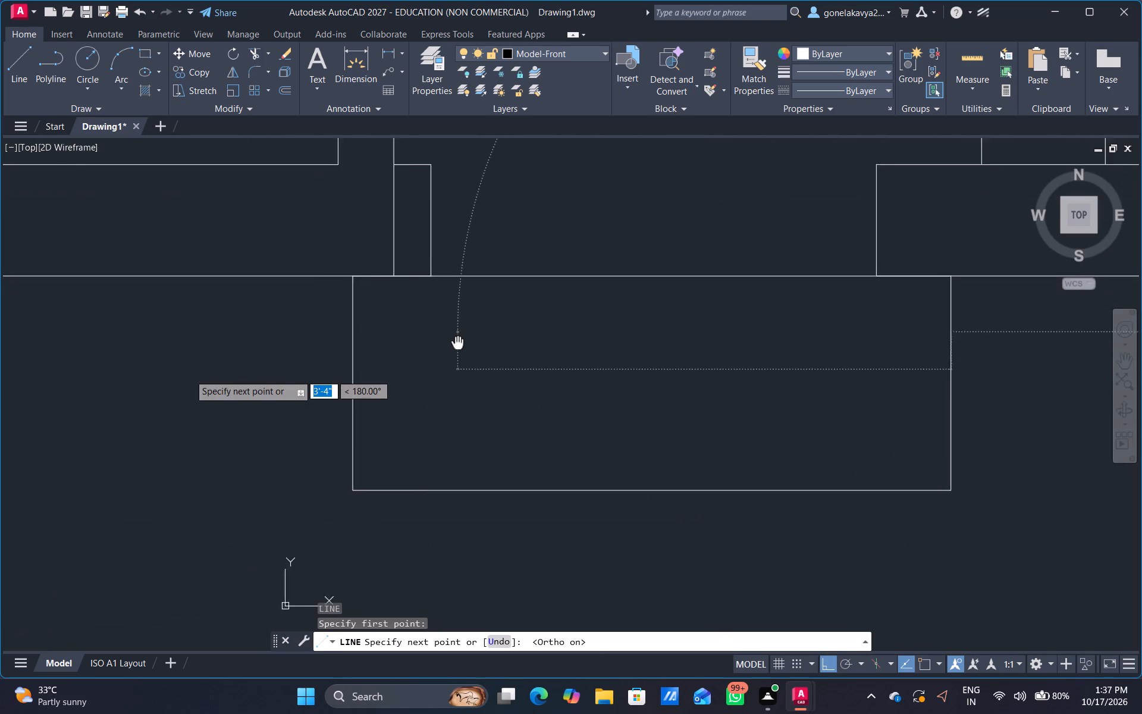
middle_click_drag(462, 343, 473, 346)
left_click(347, 352)
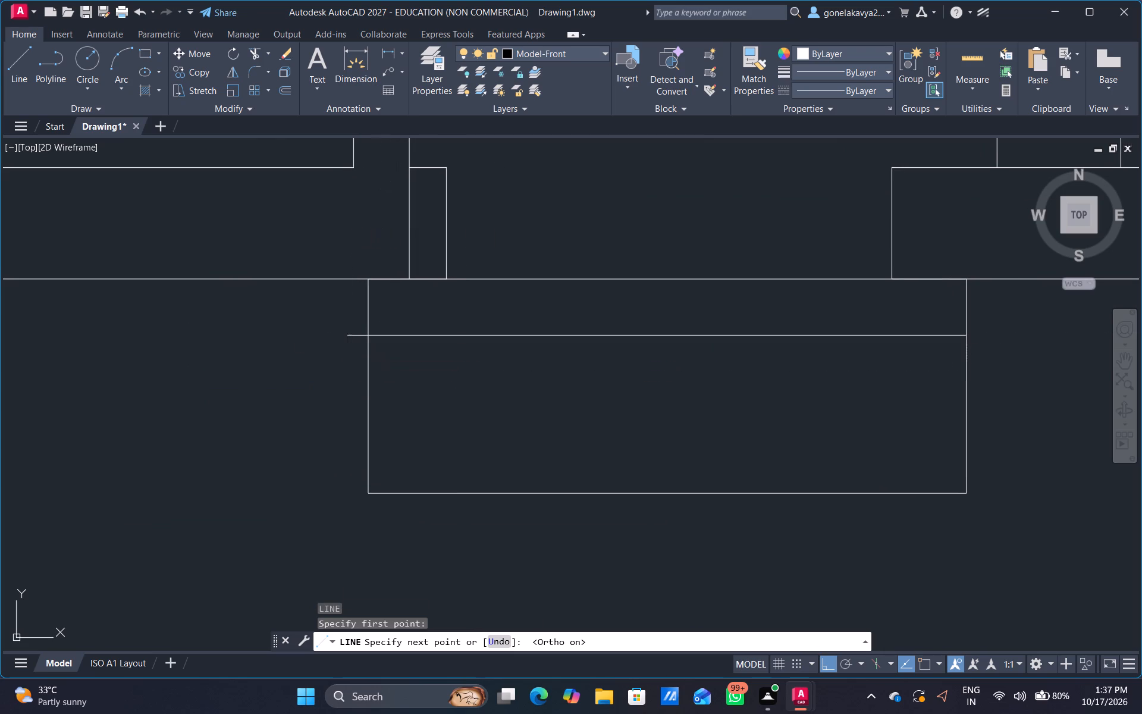
key("Escape")
Trim the horizontal line's short overshoot outside the entrance rectangle's left edge.
key("t")
type("R")
key("space")
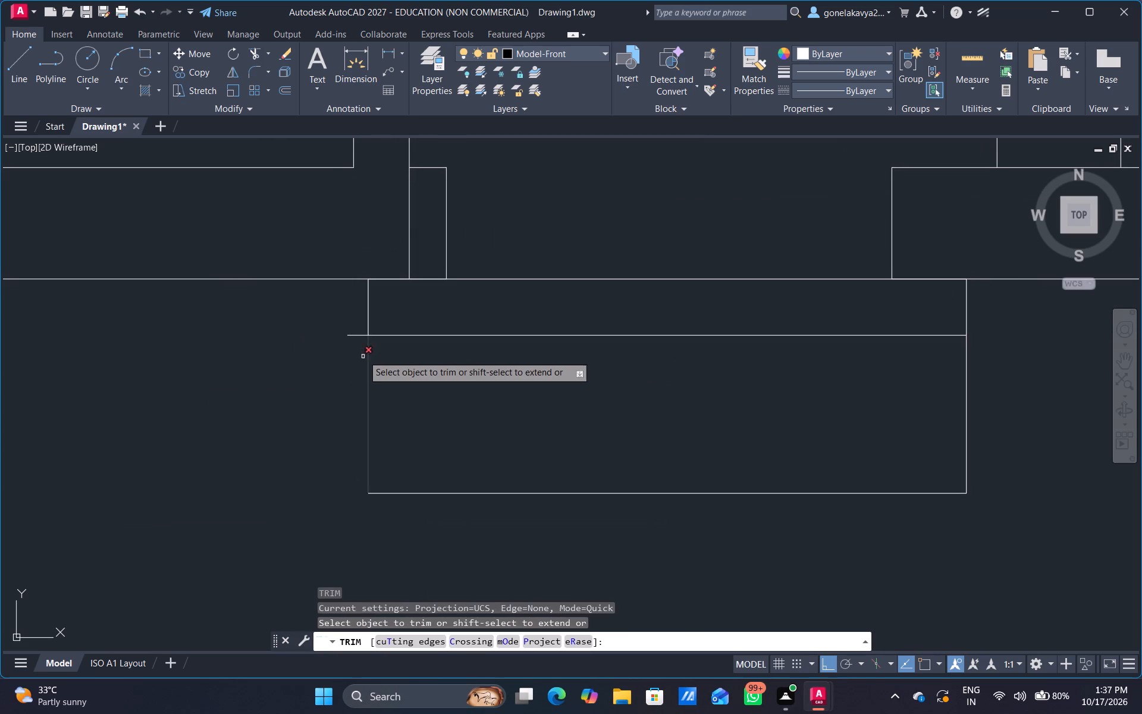
left_click_drag(355, 336, 359, 323)
key("Escape")
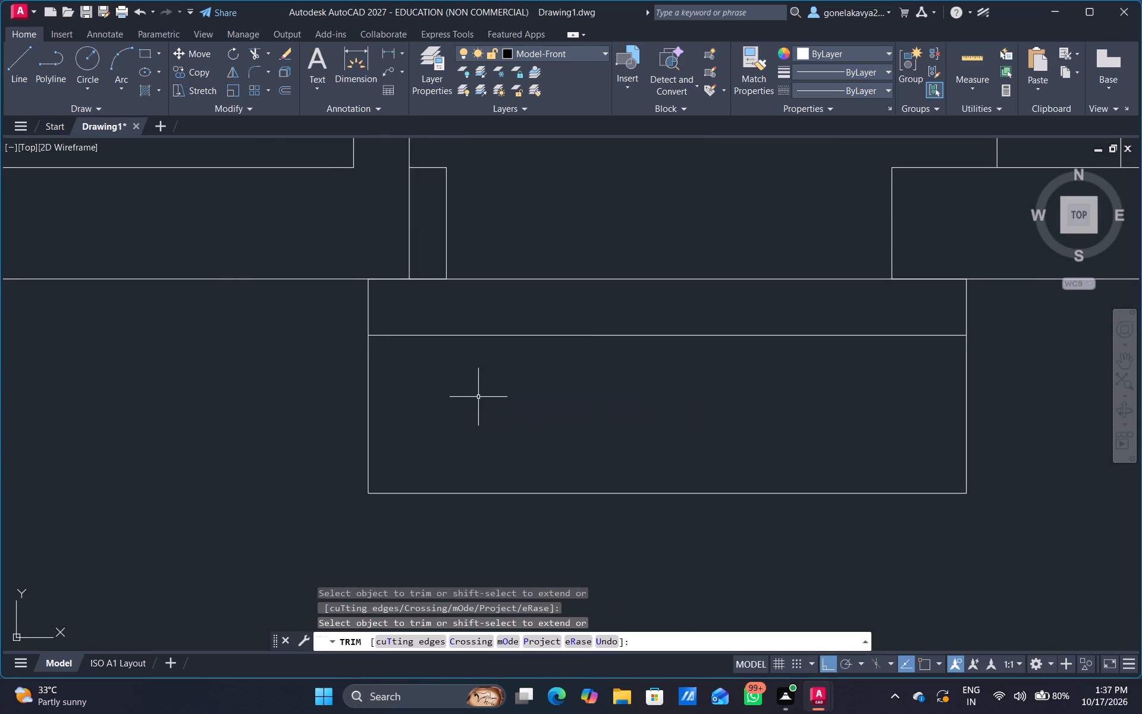
Offset the entrance step's horizontal line 10" outward, away from the bottom wall.
key("o")
key("Return")
key("1")
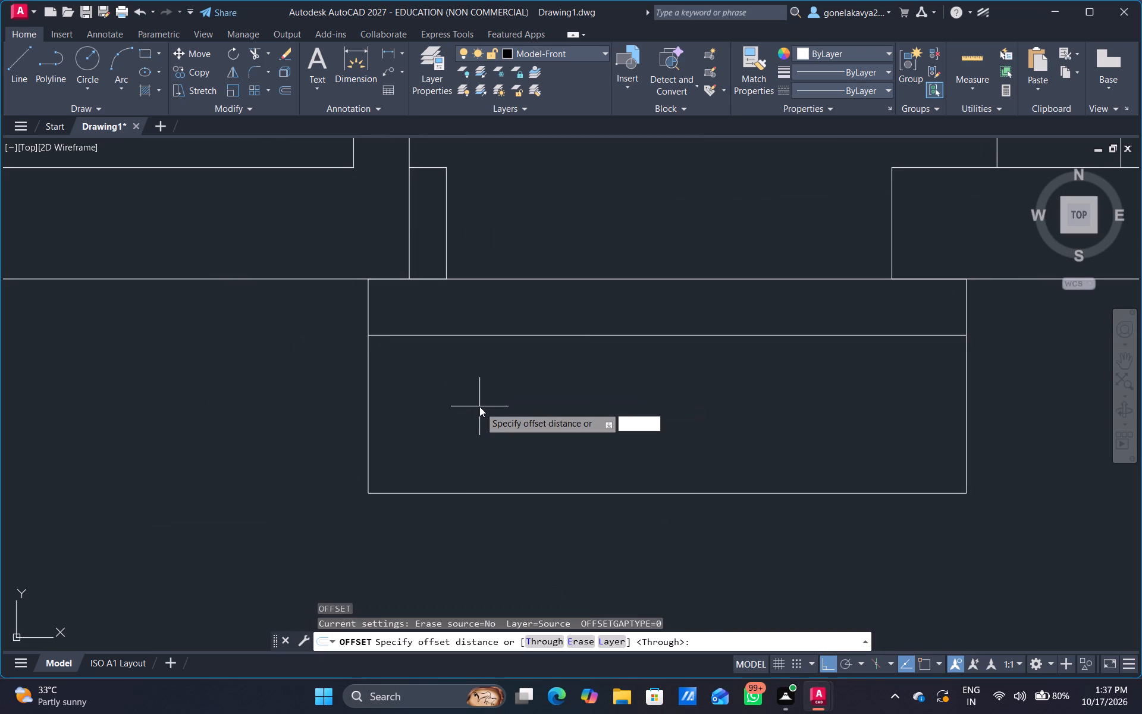
type("0\"")
key("Return")
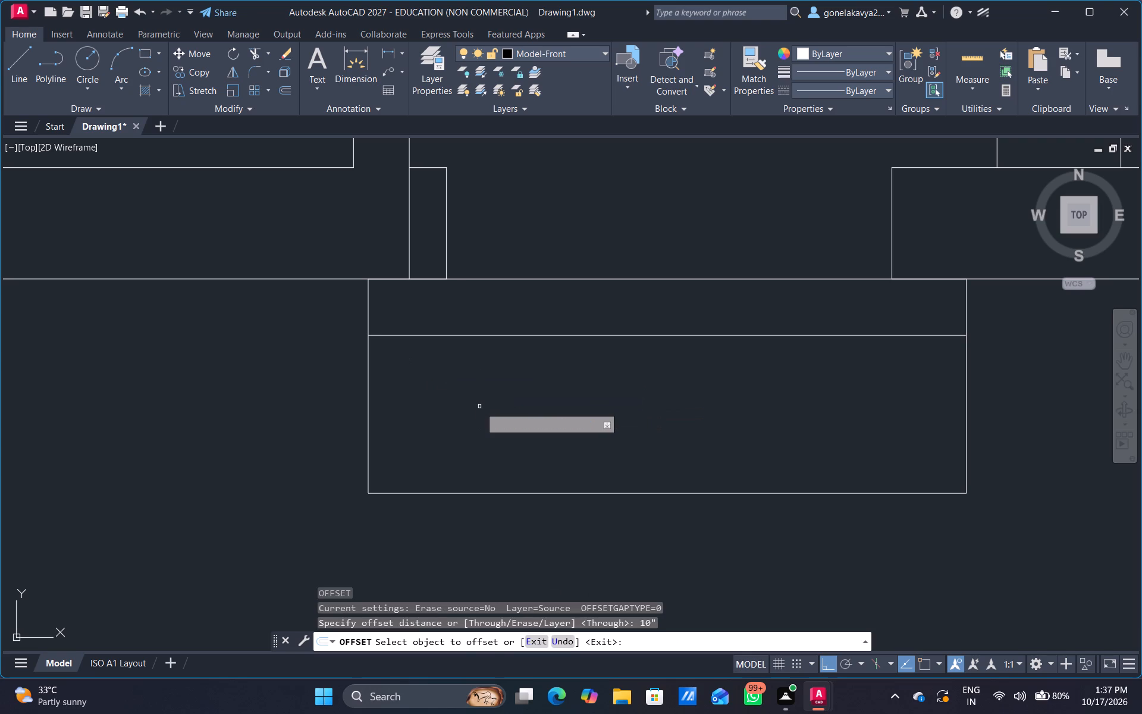
left_click(602, 331)
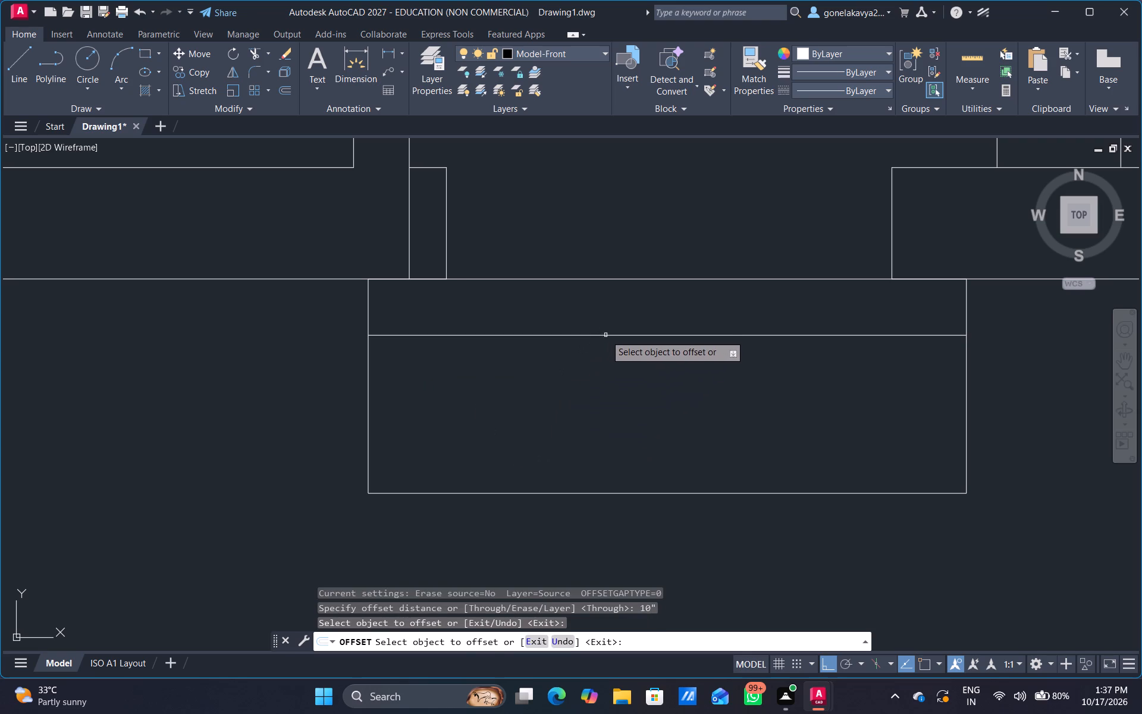
left_click(605, 335)
left_click(610, 369)
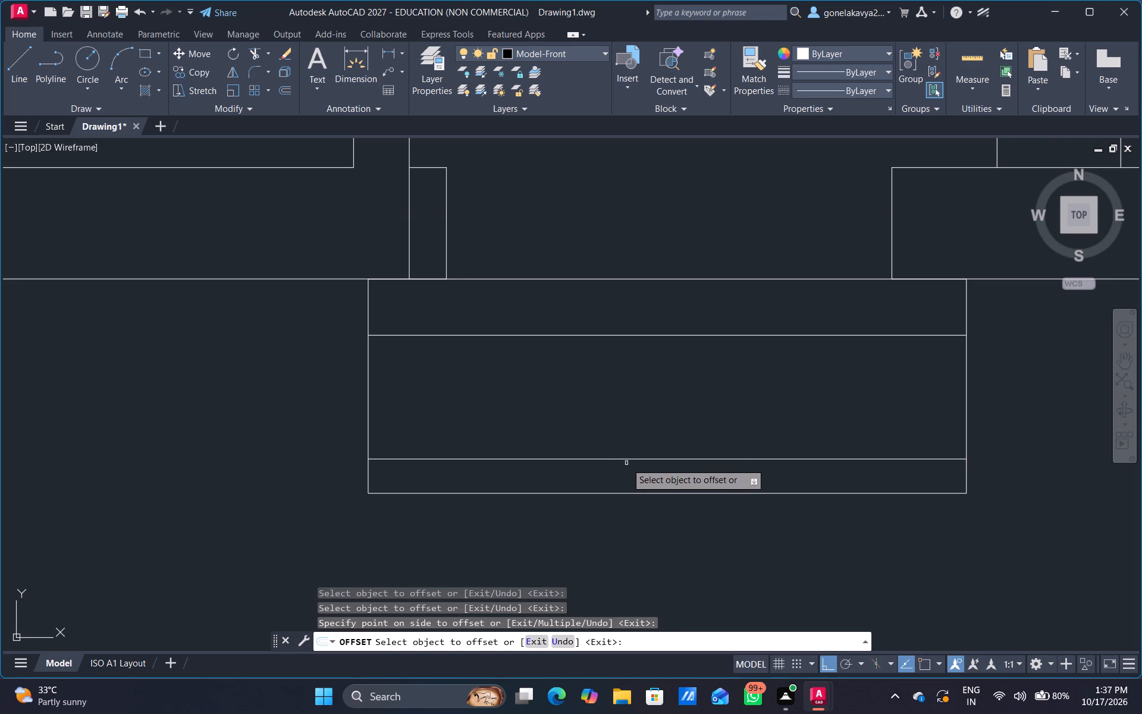
left_click(626, 456)
left_click(626, 459)
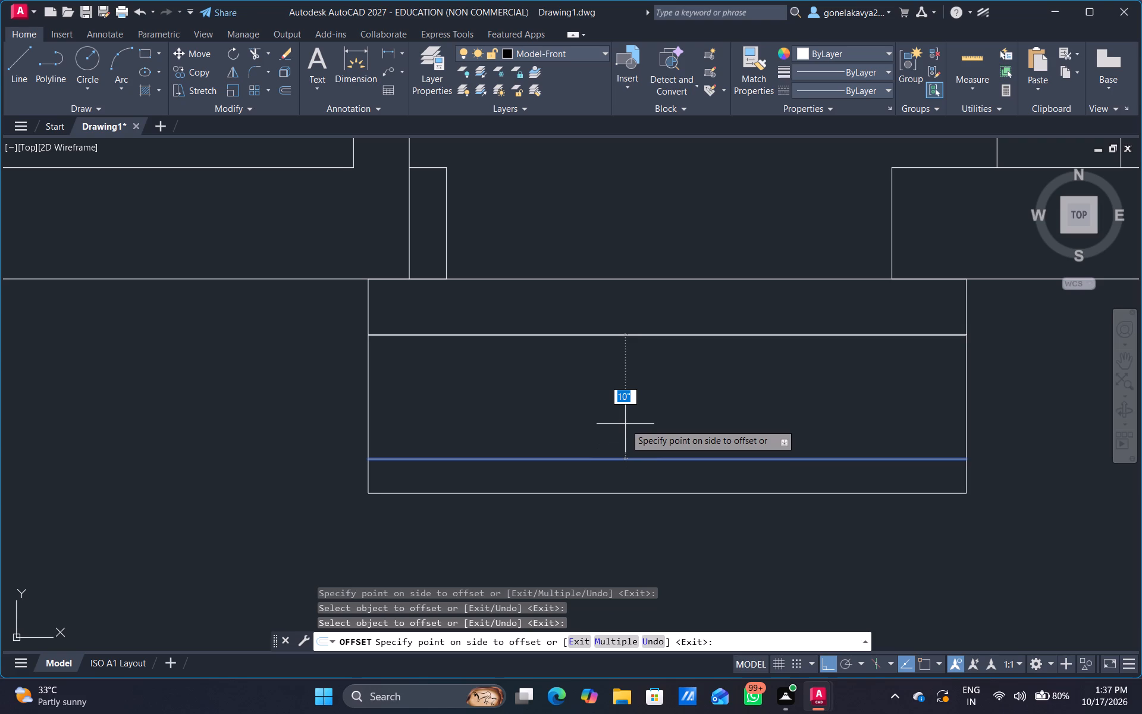
scroll(625, 424, "down", 6)
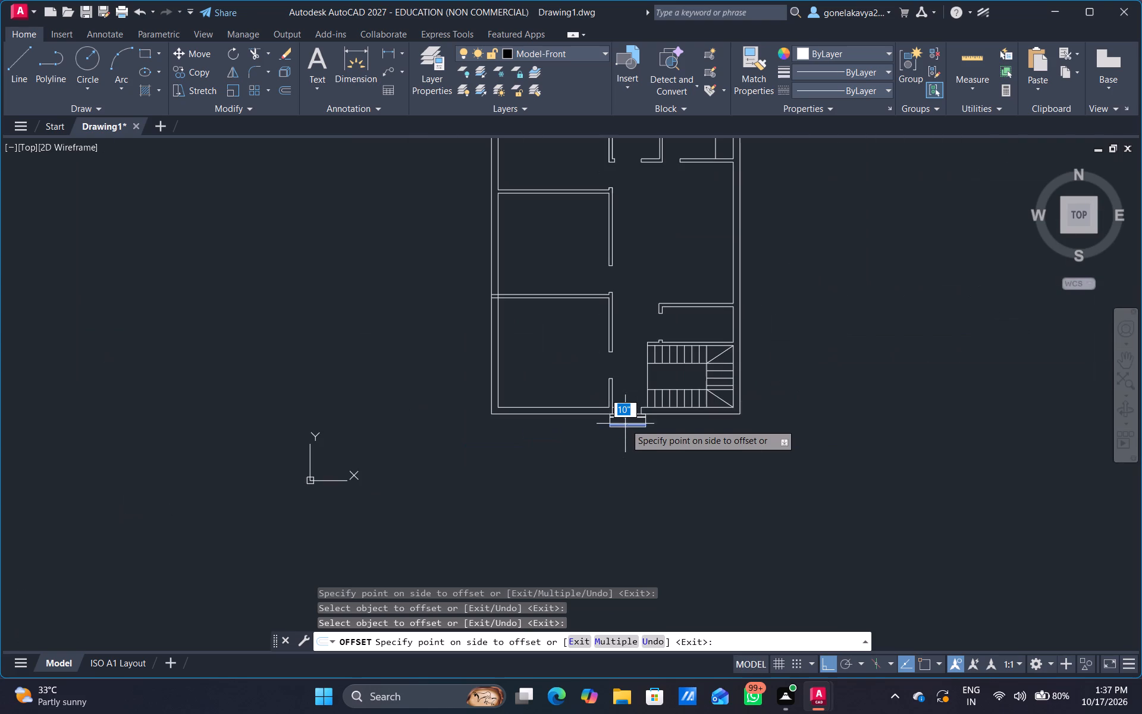
key("Escape")
Offset the upper horizontal line of the entrance steps outward twice at 3" spacing, inside the entrance rectangle.
scroll(626, 418, "up", 1)
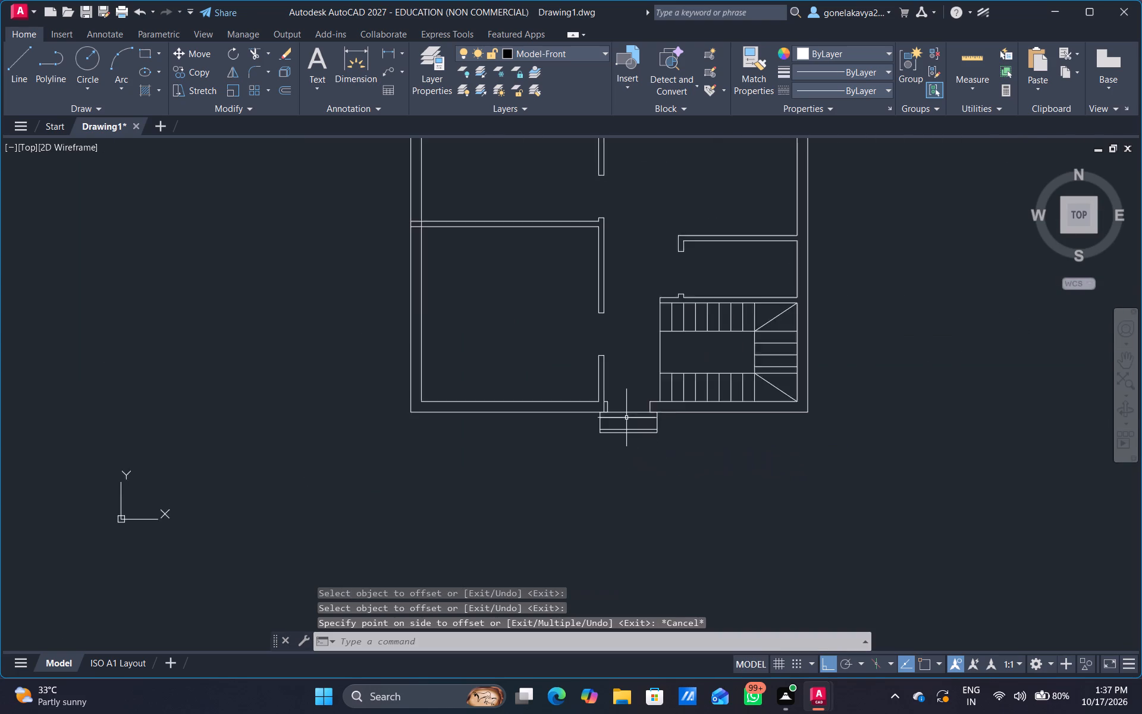
scroll(626, 418, "up", 5)
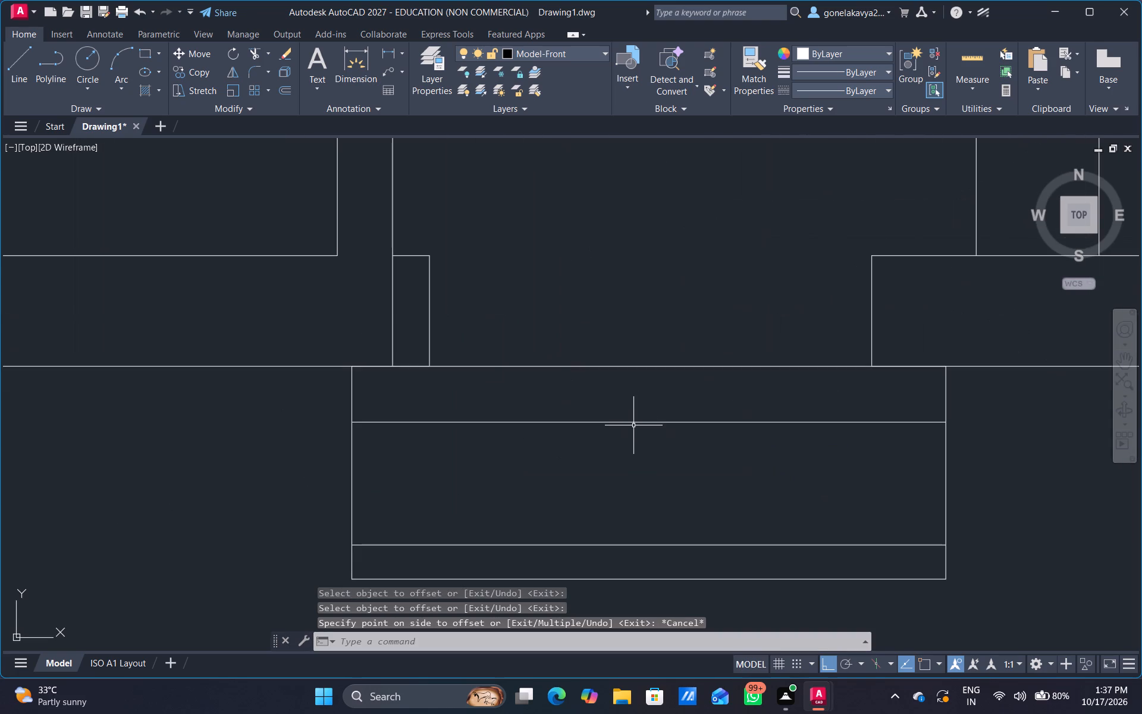
key("o")
key("Return")
type("3\"")
key("Return")
left_click_drag(630, 423, 630, 429)
left_click(642, 472)
left_click(650, 462)
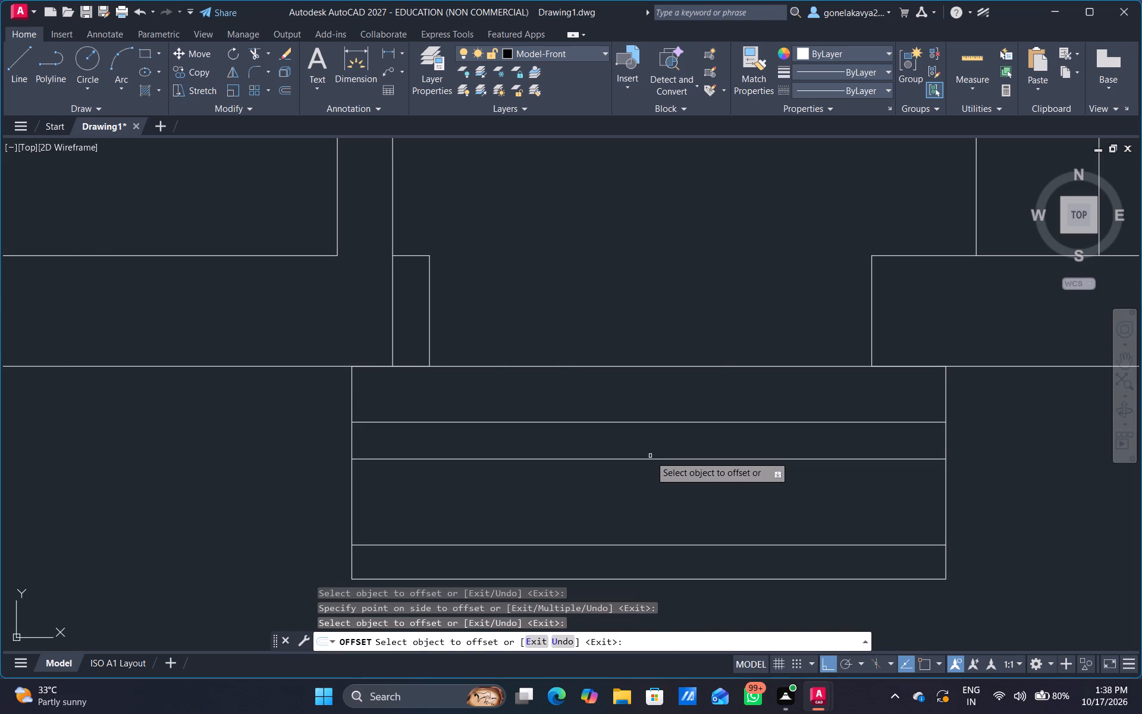
left_click(653, 461)
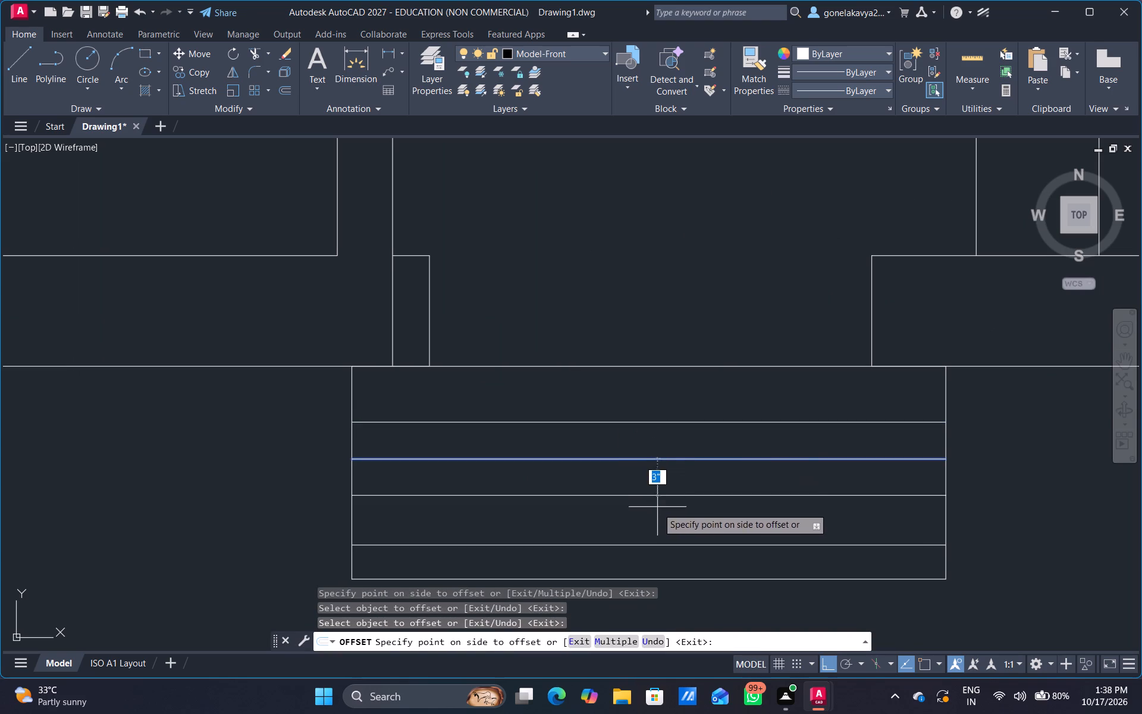
left_click(657, 508)
scroll(682, 516, "down", 3)
middle_click_drag(738, 566, 671, 574)
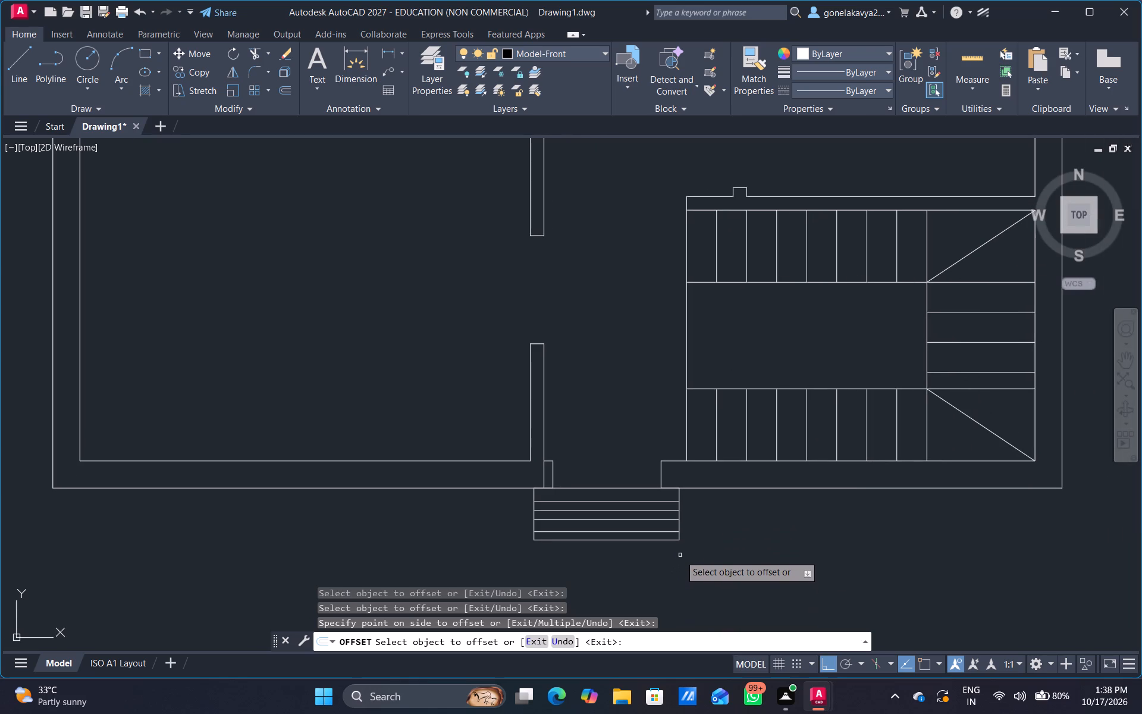
key("Escape")
Trim the lower-left rooms' dividing partition lines inside the left outer wall, and the inner wall line between them.
scroll(596, 455, "down", 2)
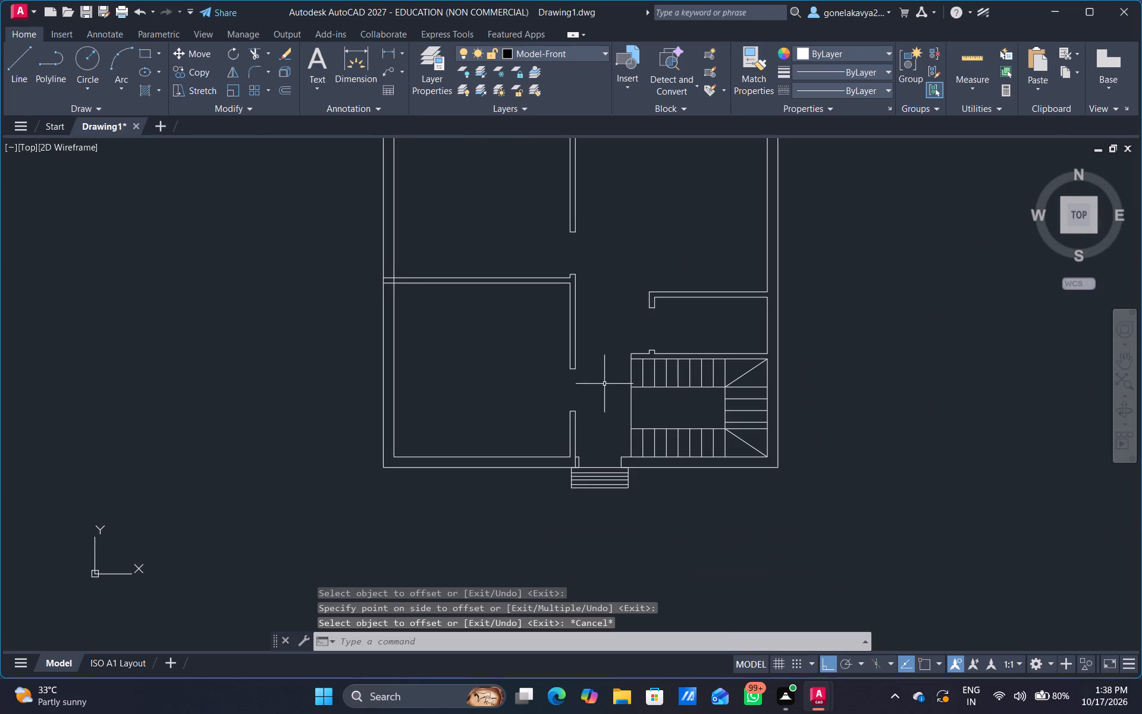
middle_click_drag(613, 387, 514, 528)
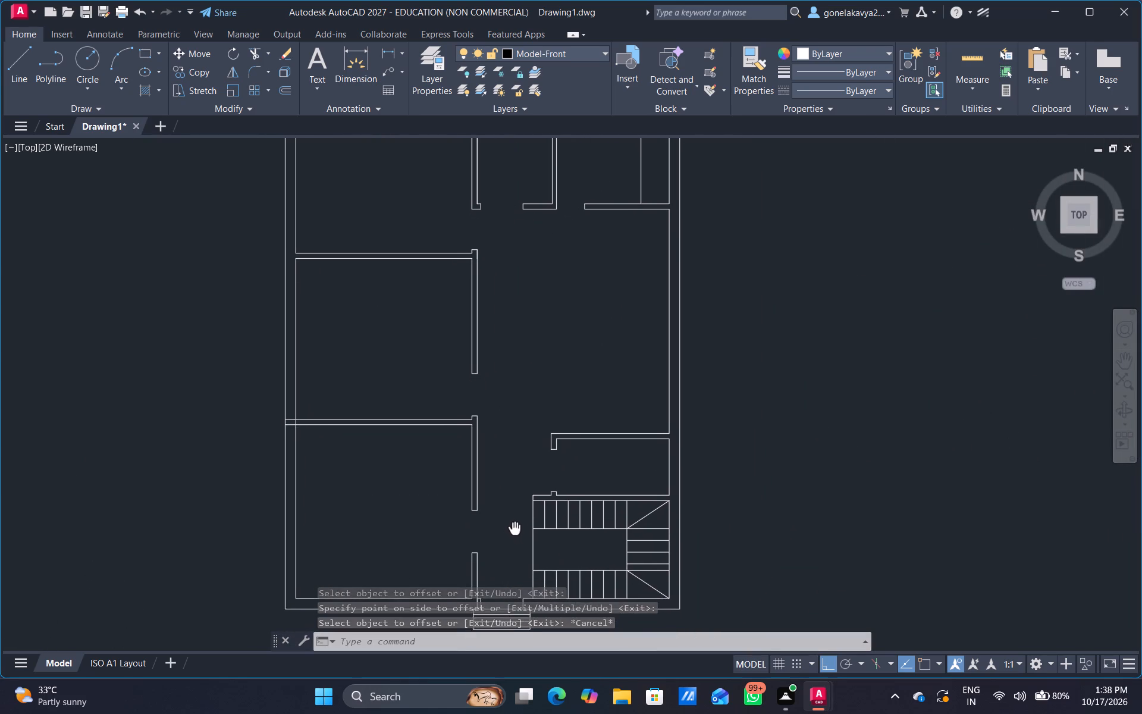
middle_click_drag(514, 528, 487, 520)
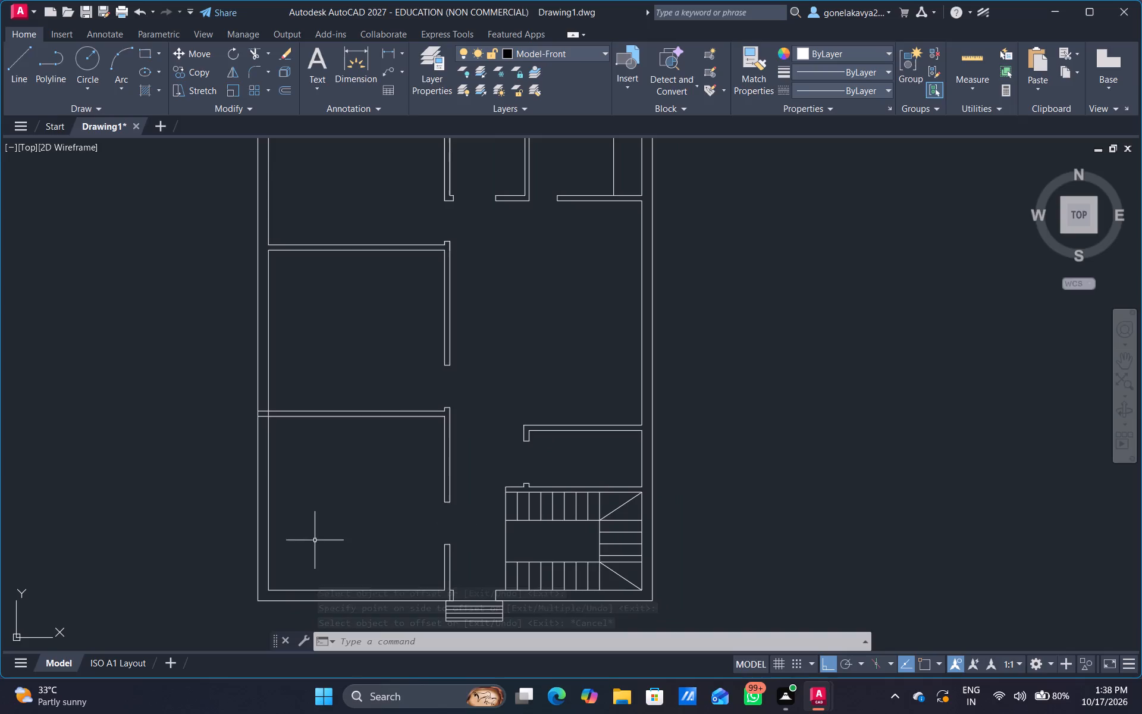
middle_click_drag(330, 513, 535, 531)
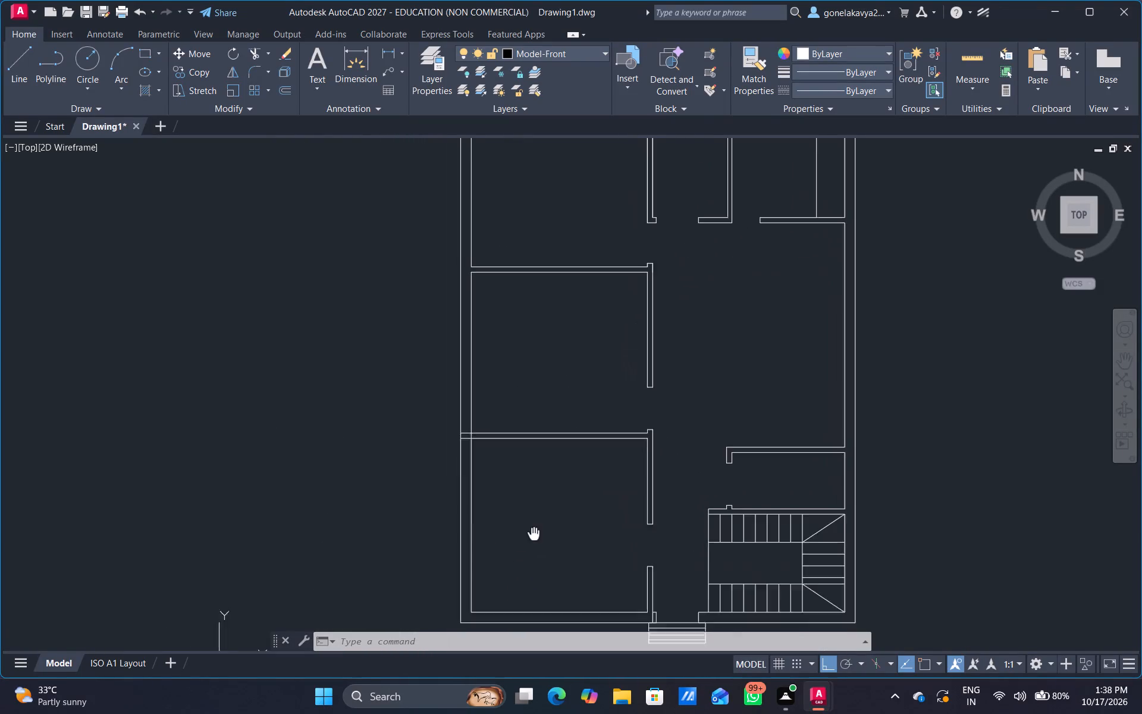
middle_click_drag(535, 531, 540, 513)
scroll(498, 469, "up", 3)
middle_click_drag(494, 456, 509, 557)
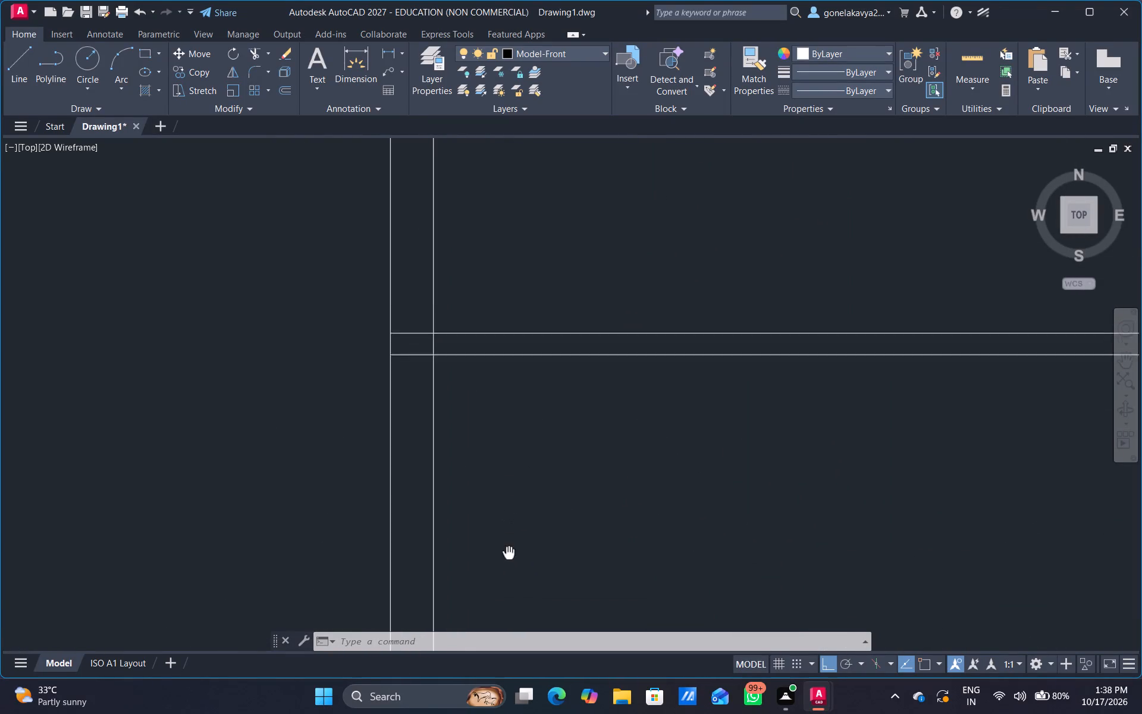
middle_click_drag(509, 557, 509, 559)
key("t")
key("r")
key("space")
middle_click_drag(407, 436, 574, 482)
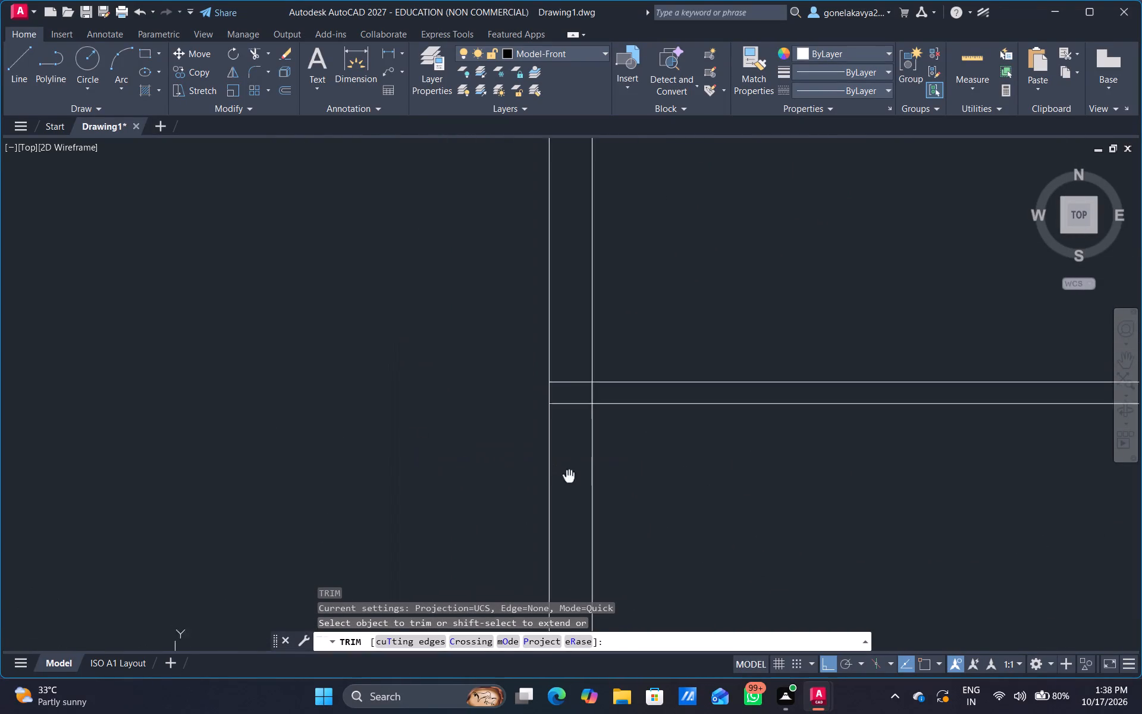
middle_click_drag(574, 482, 597, 500)
scroll(581, 434, "up", 3)
left_click_drag(643, 261, 645, 444)
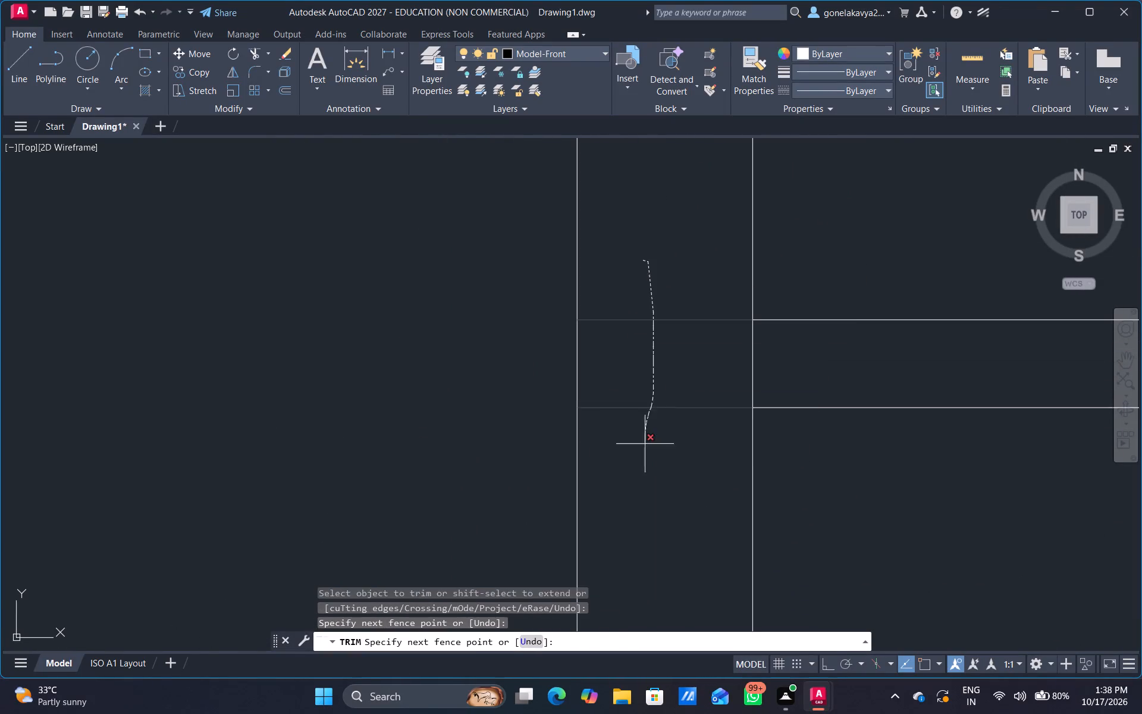
left_click_drag(645, 444, 645, 444)
left_click_drag(666, 371, 812, 367)
scroll(817, 367, "down", 3)
scroll(903, 458, "down", 1)
middle_click_drag(904, 459, 290, 483)
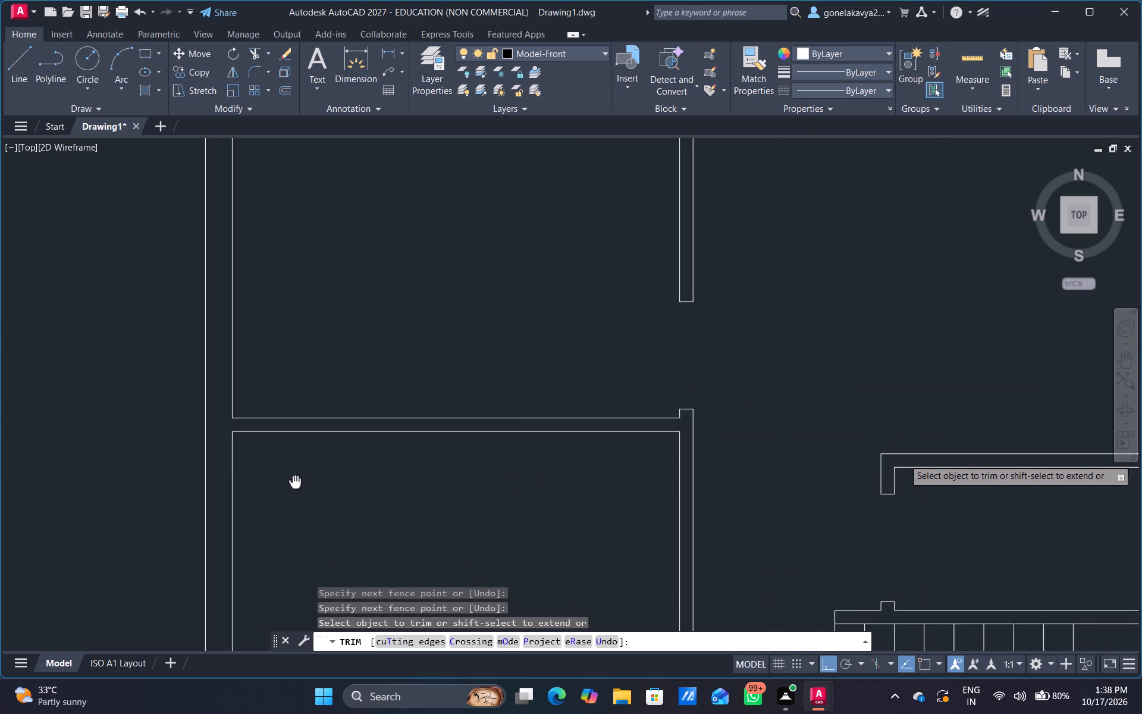
middle_click_drag(290, 483, 237, 492)
key("Escape")
Draw a vertical door-leaf rectangle about 3" wide and 3' long in the open hall above the small room by the stairs.
middle_click_drag(726, 365, 552, 430)
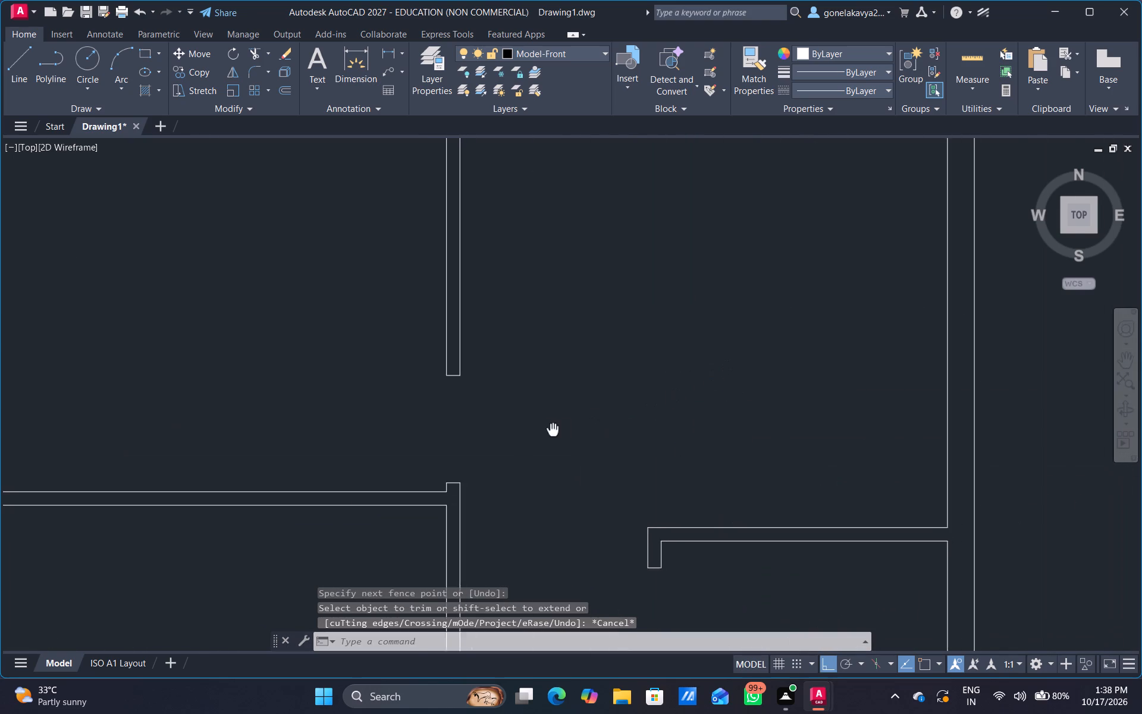
middle_click_drag(552, 430, 526, 430)
type("REC")
key("space")
left_click(609, 400)
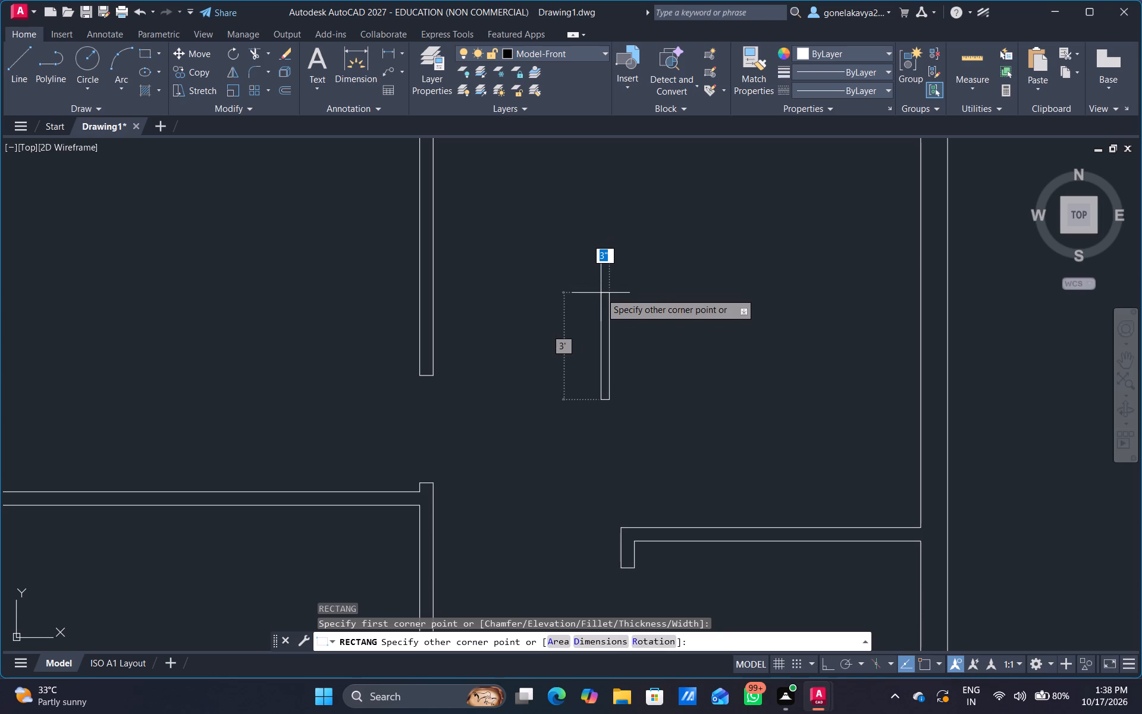
left_click(601, 293)
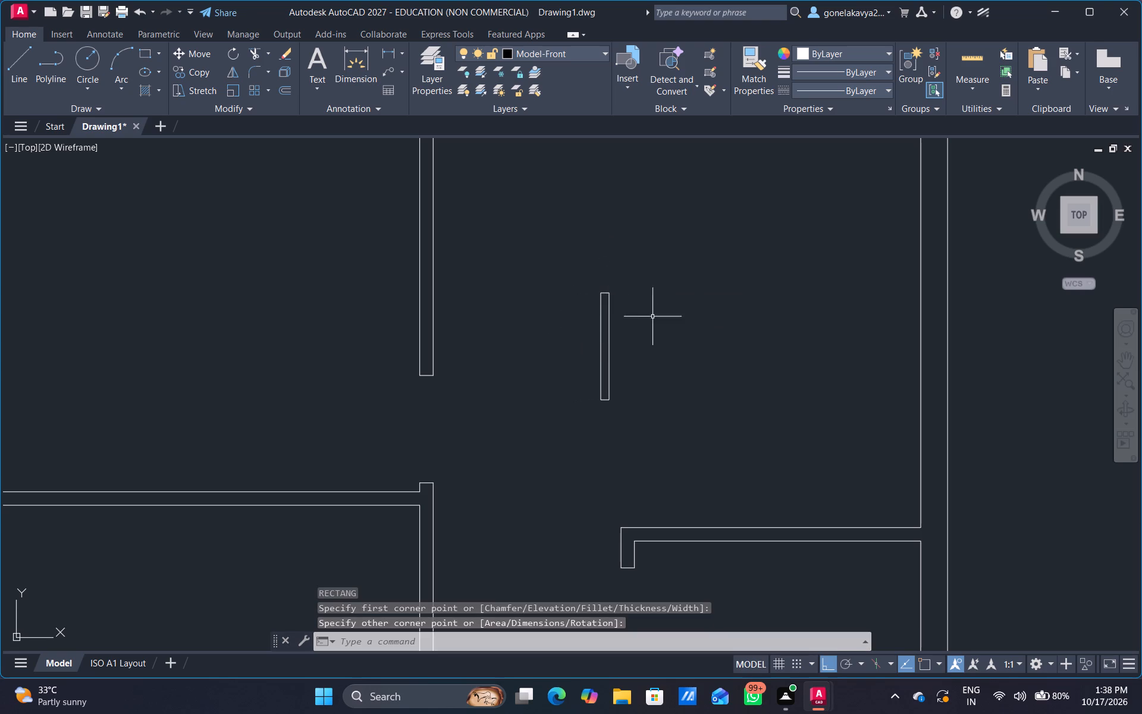
Copy the vertical door-leaf rectangle horizontally toward the right outer wall with Ortho on.
left_click(611, 362)
right_click(611, 362)
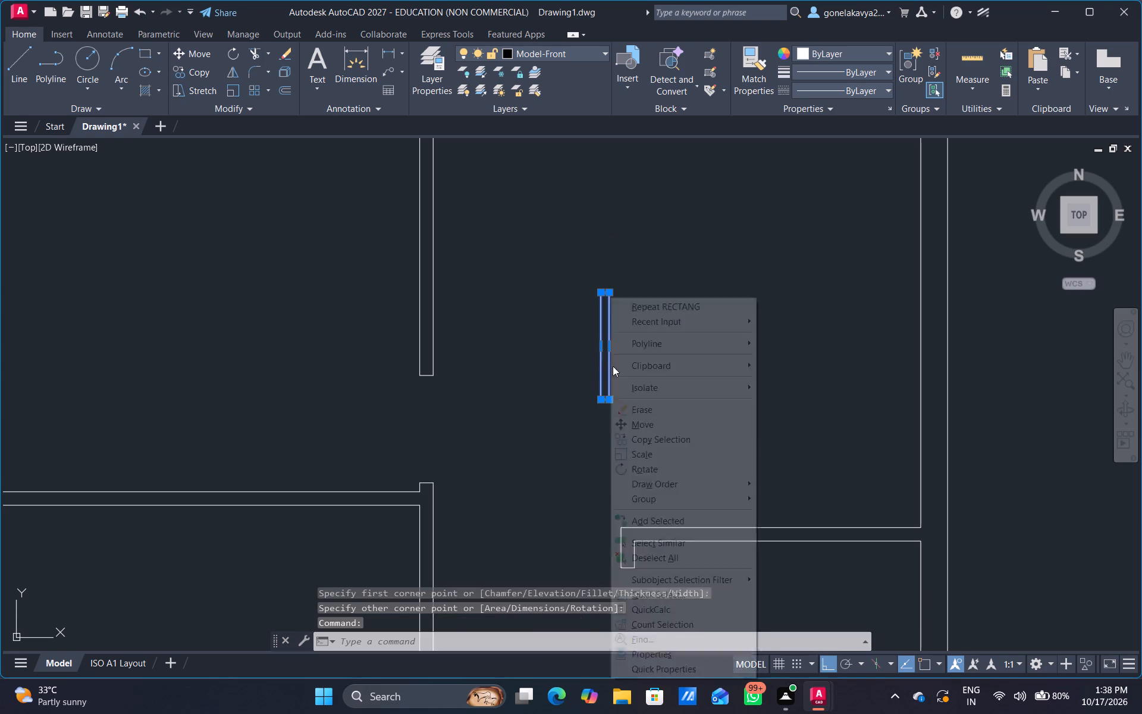
left_click(667, 444)
left_click_drag(643, 425, 666, 419)
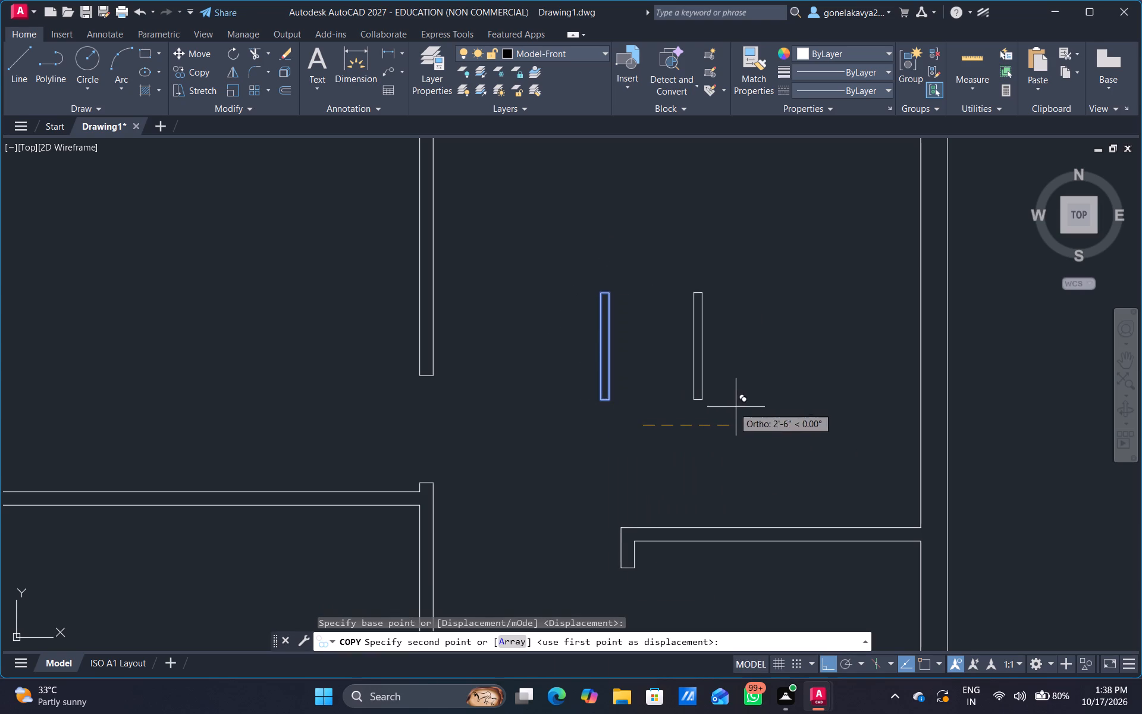
left_click(805, 412)
key("Escape")
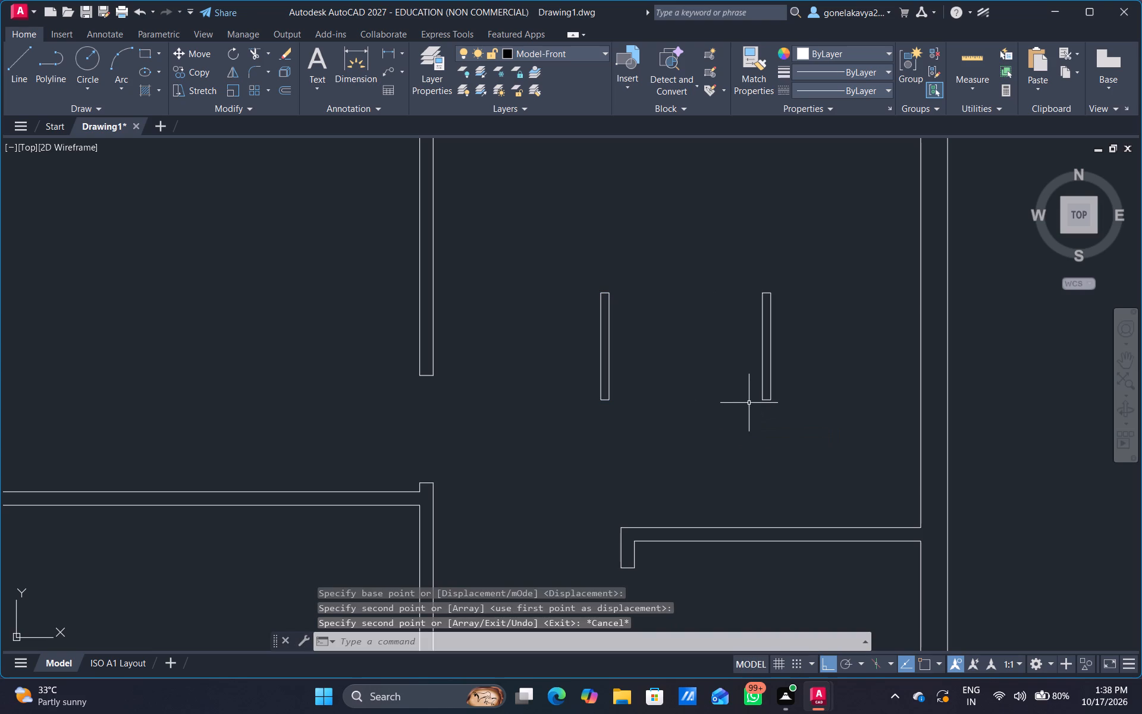
Rotate the copied door leaf 90° counterclockwise about a nearby point, so that it lies horizontally.
left_click(768, 399)
right_click(768, 399)
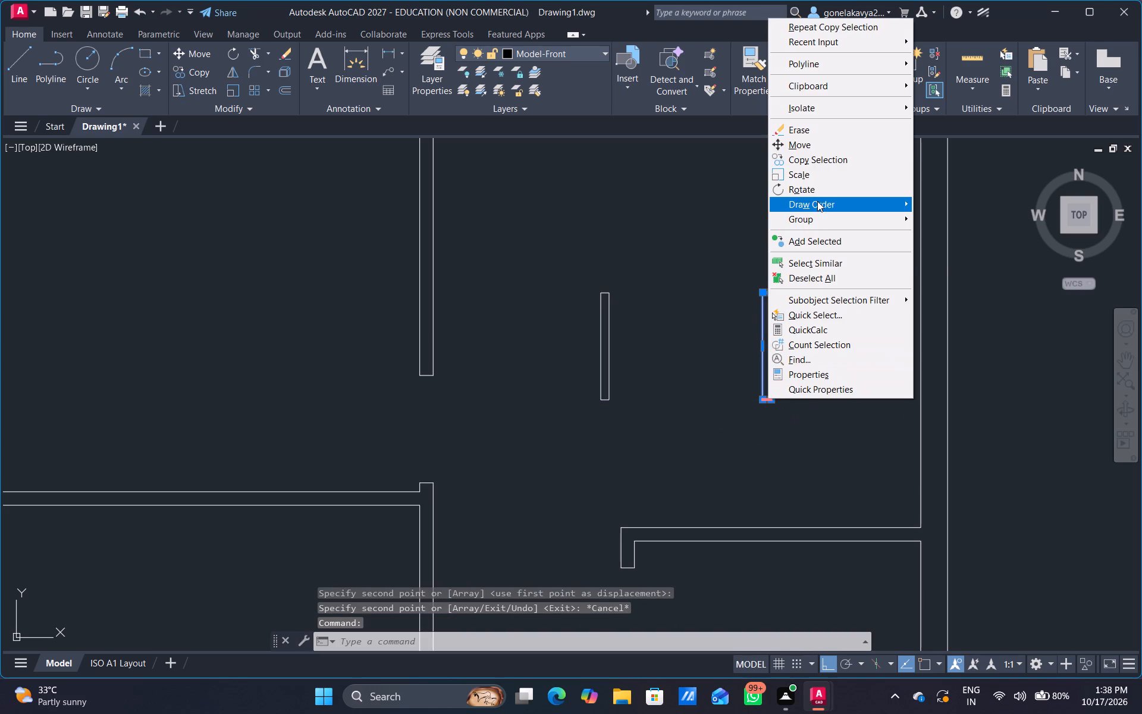
left_click(815, 195)
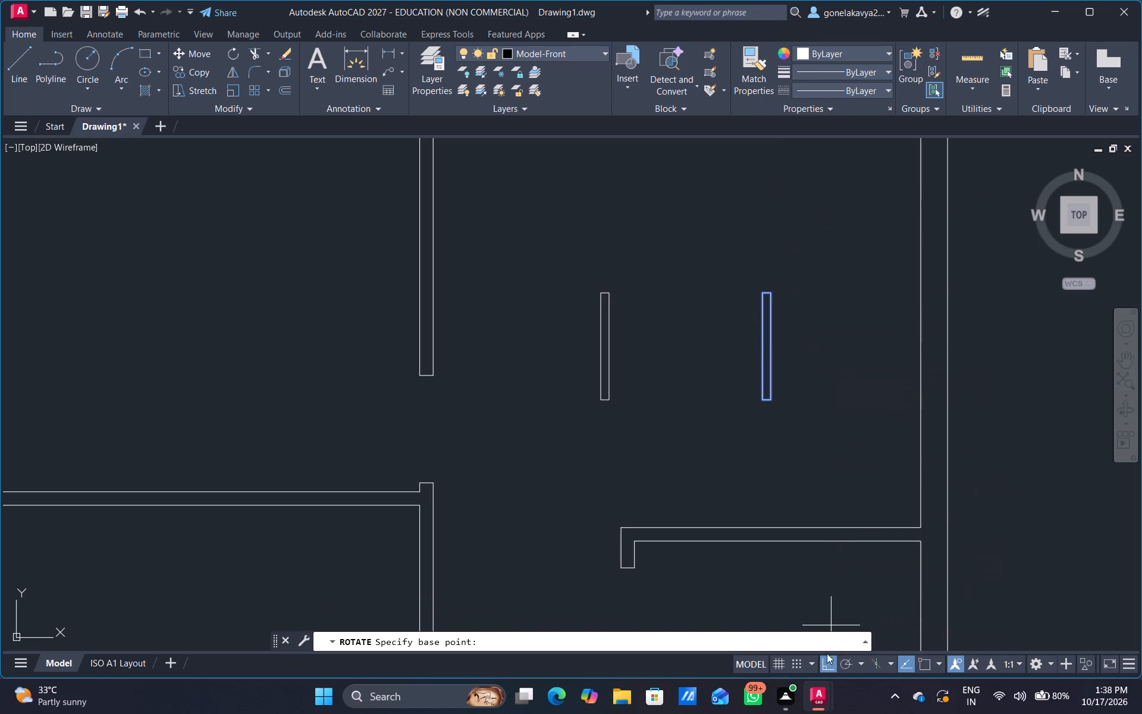
left_click_drag(832, 465, 832, 456)
left_click(848, 415)
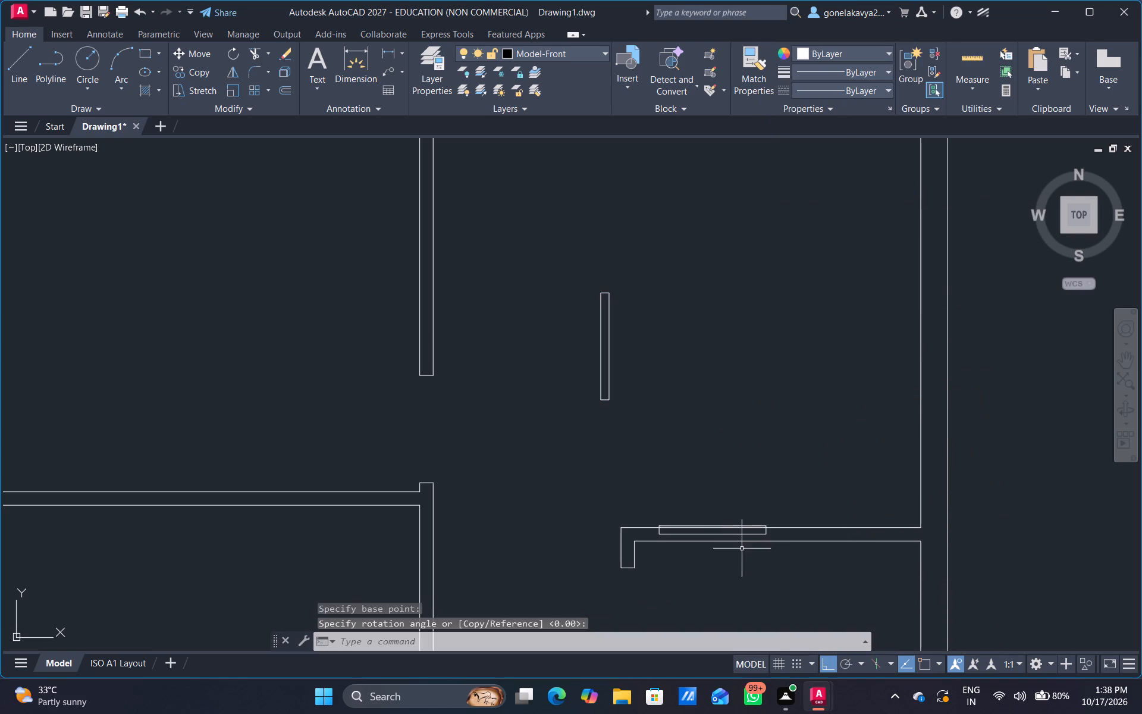
Copy the horizontal door leaf, with Ortho off, to just above the partition end at the middle-left room's doorway.
scroll(735, 540, "up", 3)
left_click(774, 518)
right_click(775, 518)
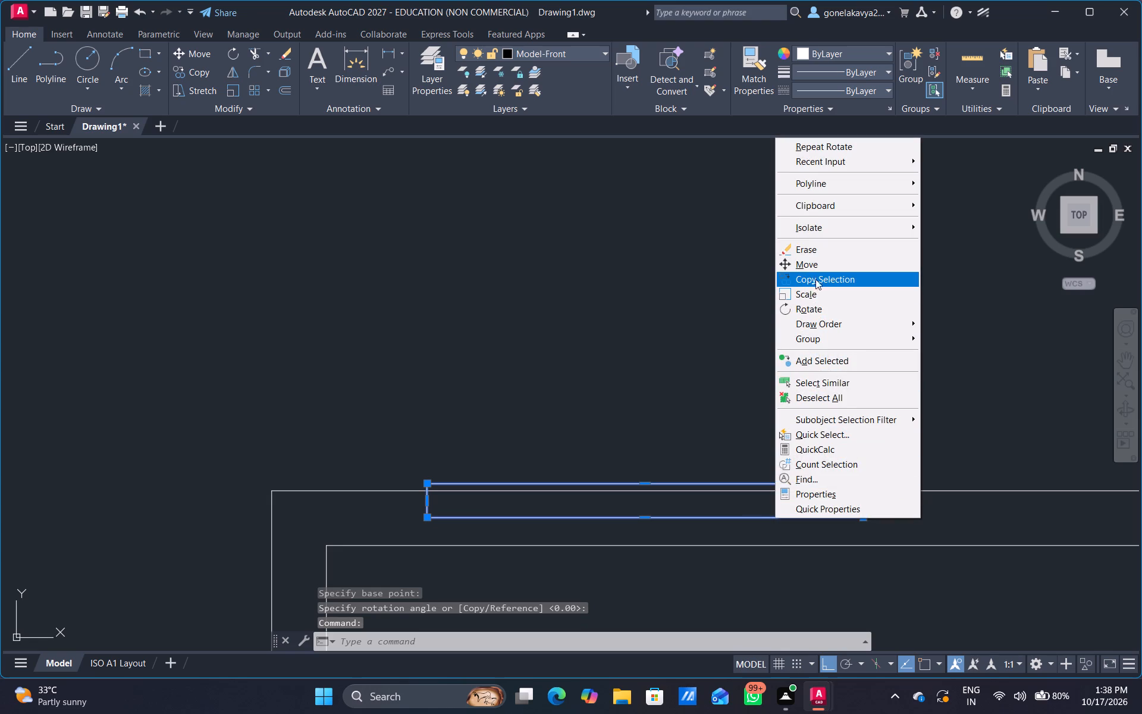
left_click(818, 277)
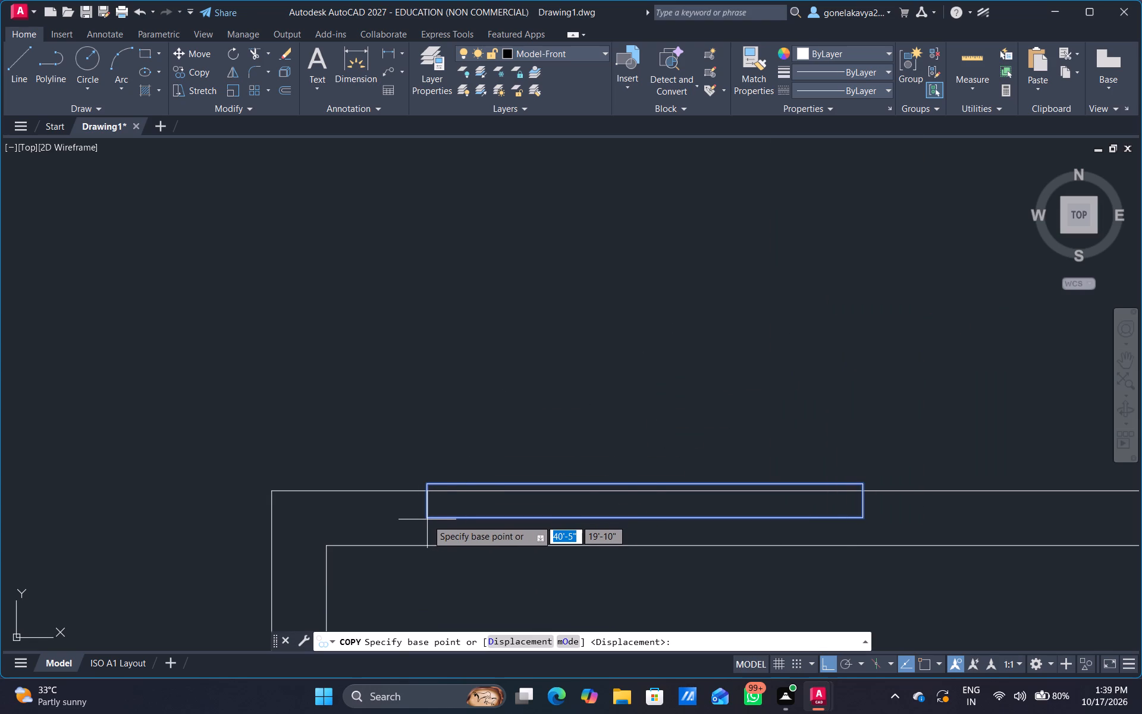
left_click(425, 516)
scroll(495, 327, "down", 2)
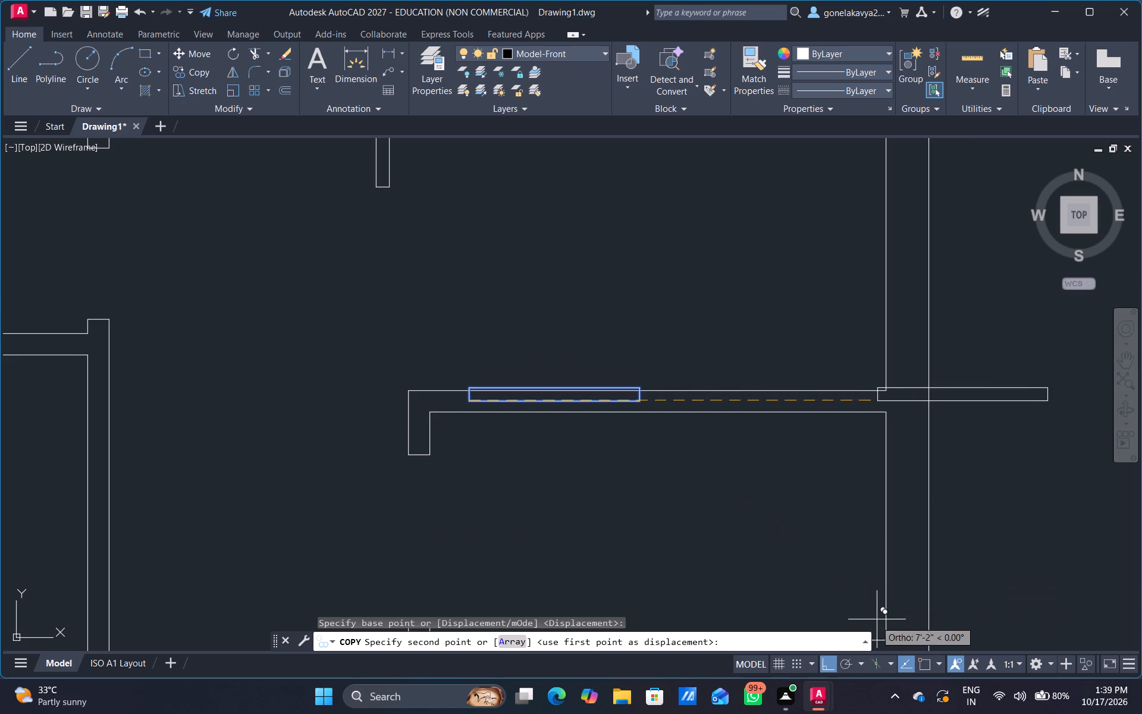
left_click(826, 668)
middle_click_drag(445, 360, 450, 360)
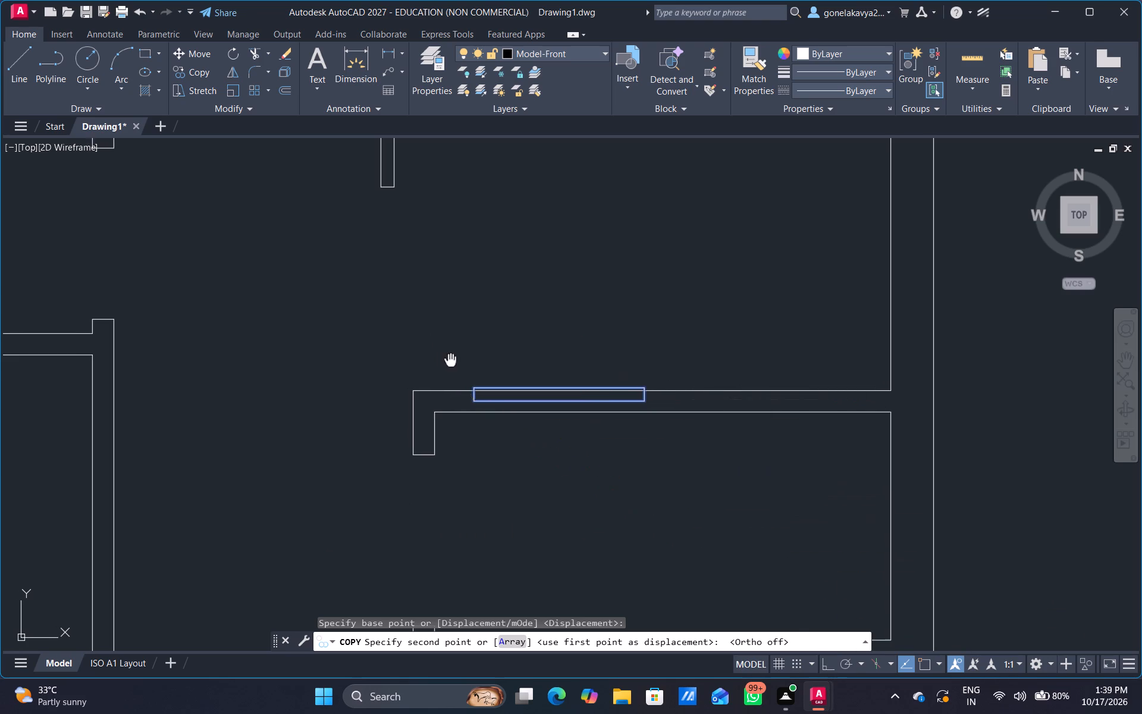
middle_click_drag(450, 360, 924, 387)
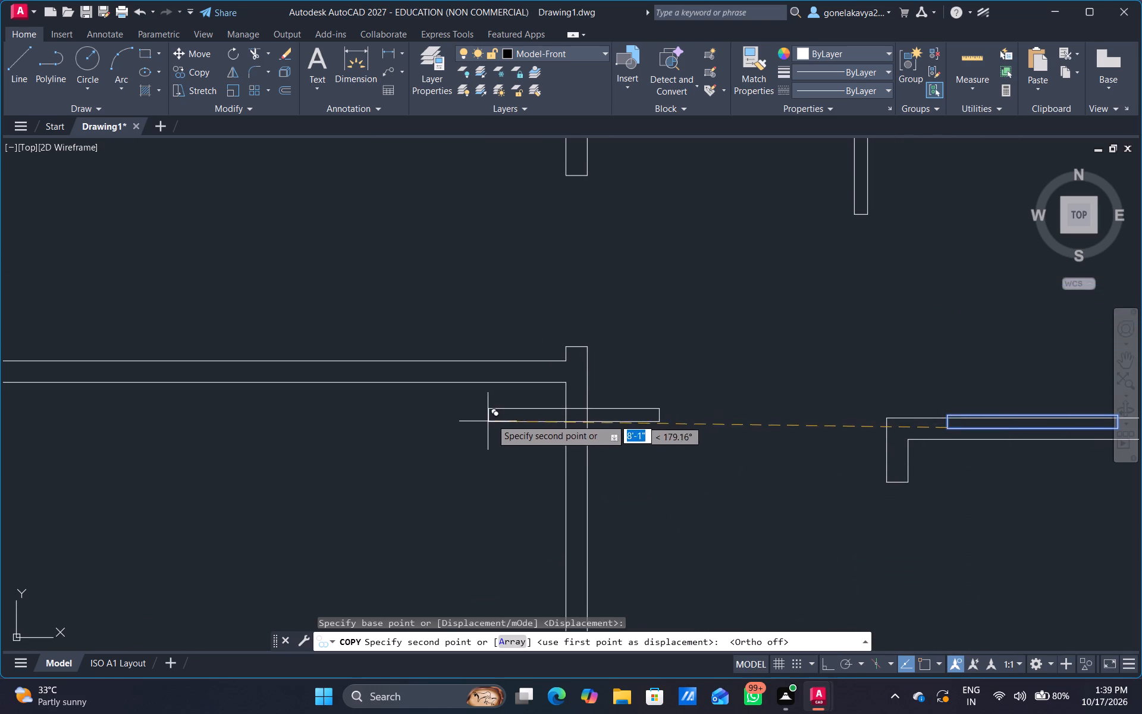
scroll(507, 387, "up", 2)
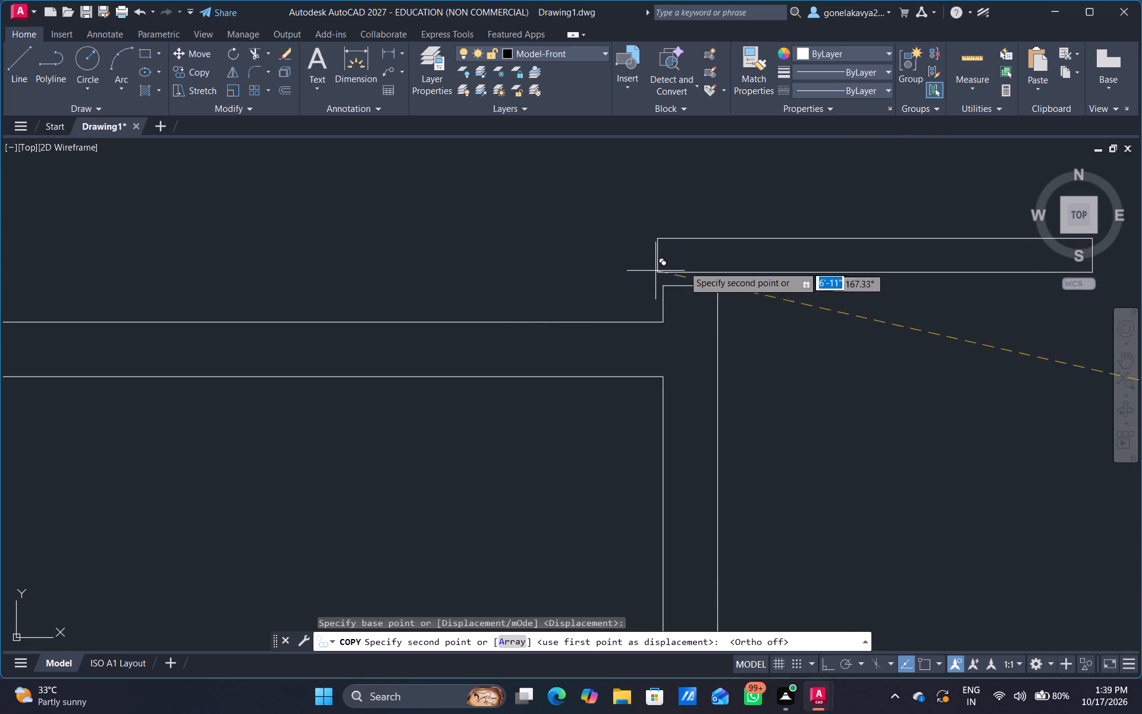
left_click(527, 231)
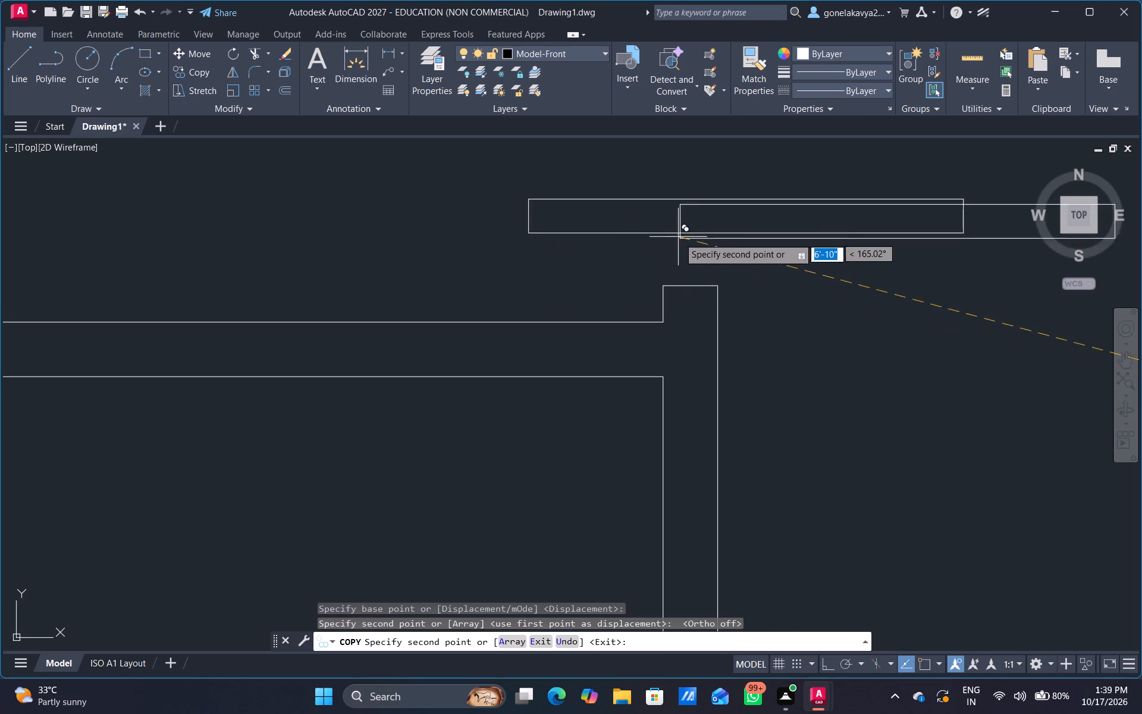
key("Escape")
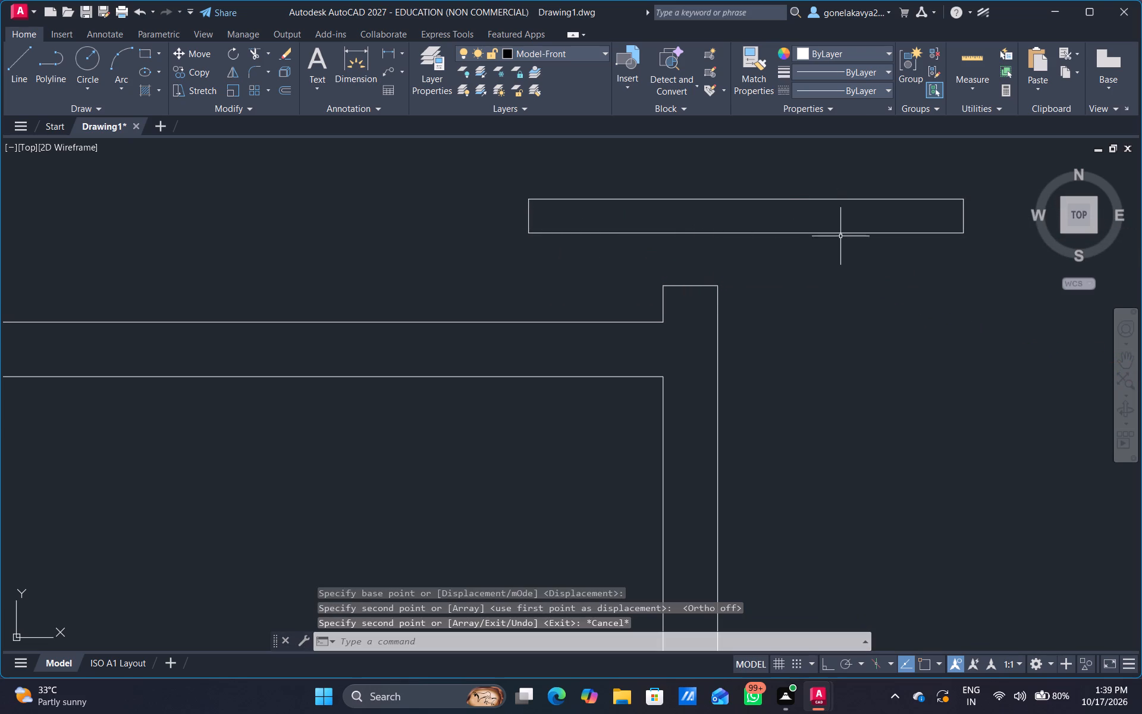
Copy the new horizontal leaf by its lower-right corner onto the partition end at the middle-left room's doorway.
left_click(827, 231)
right_click(827, 231)
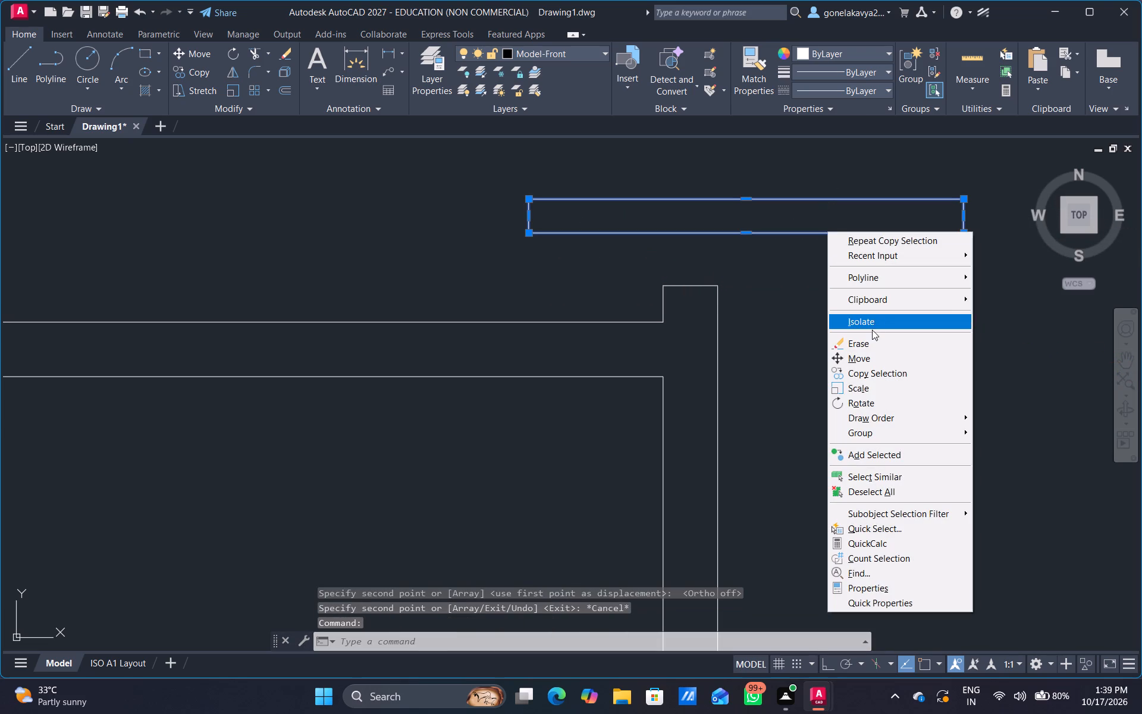
left_click(891, 374)
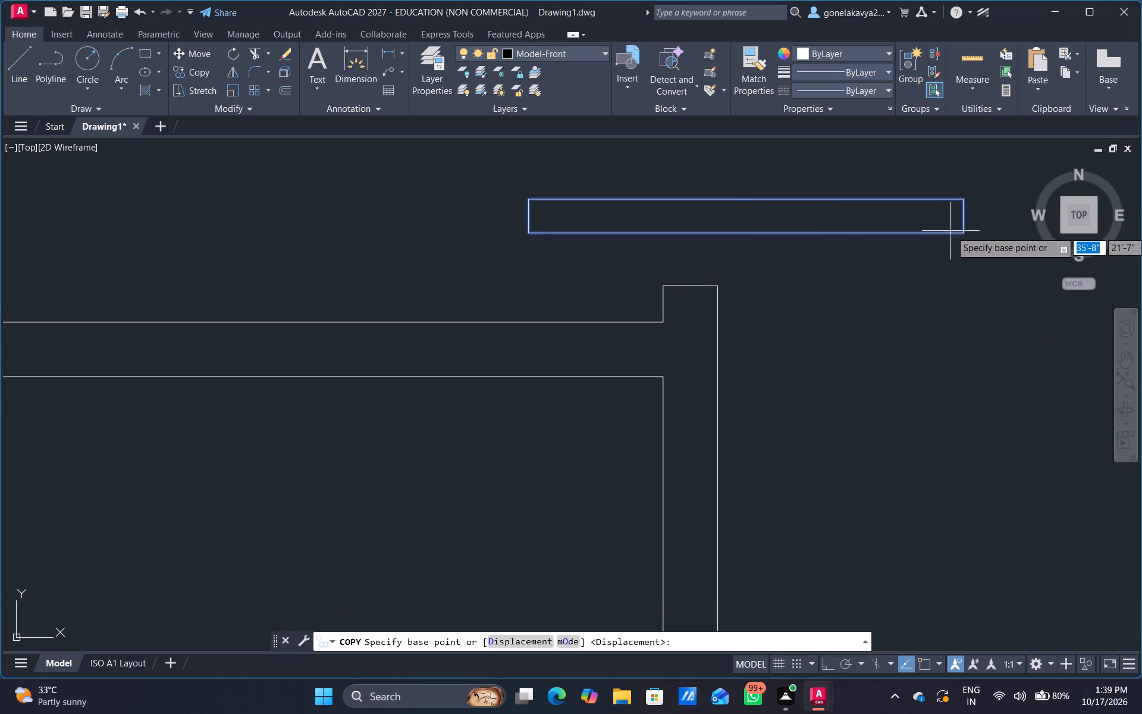
left_click(962, 233)
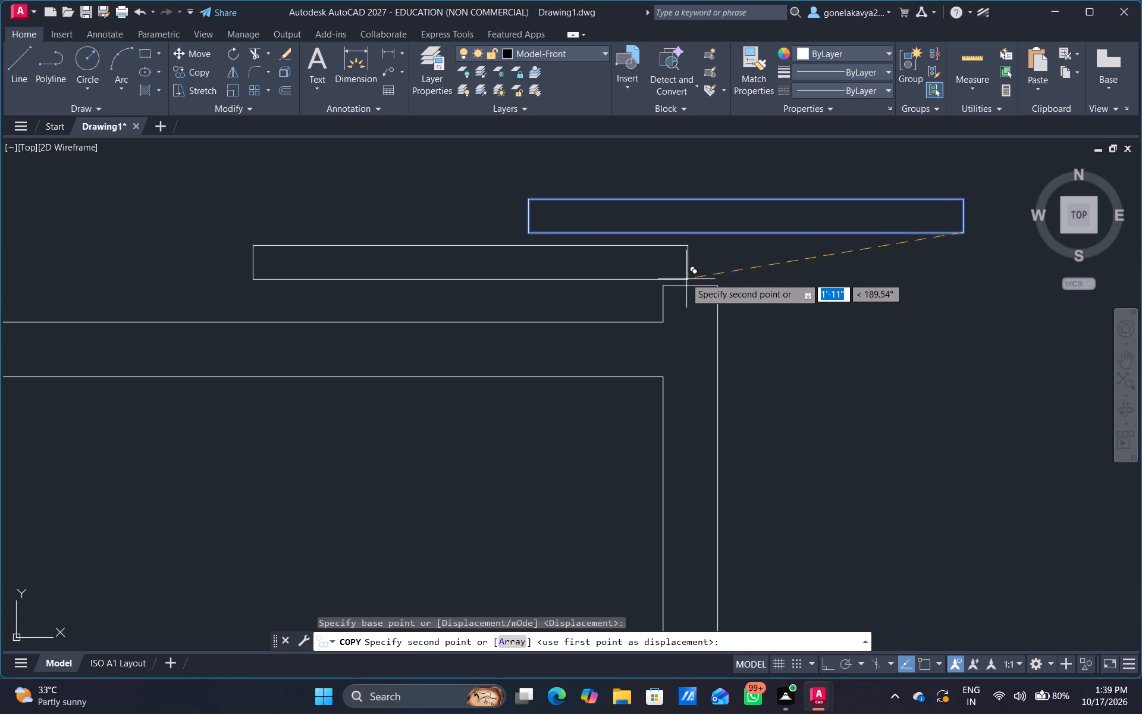
scroll(685, 277, "up", 2)
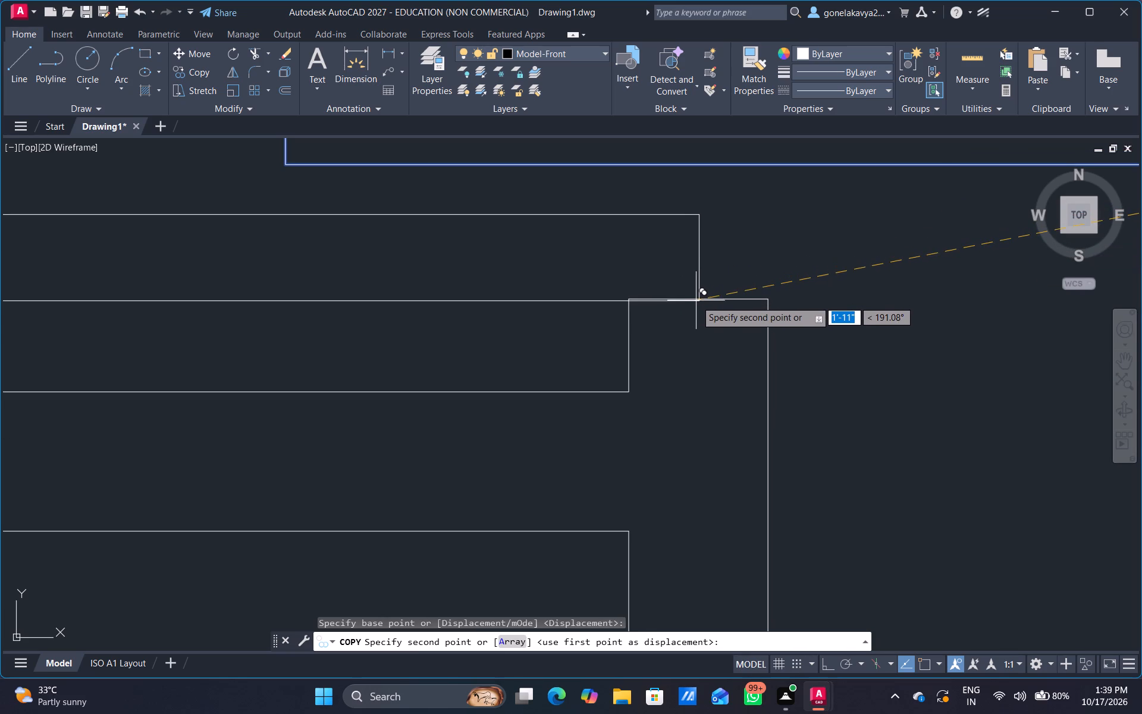
left_click(698, 299)
Place another copy of the horizontal leaf on the partition end at the upper-left room's doorway.
scroll(1141, 181, "down", 4)
middle_click_drag(1087, 240, 1068, 302)
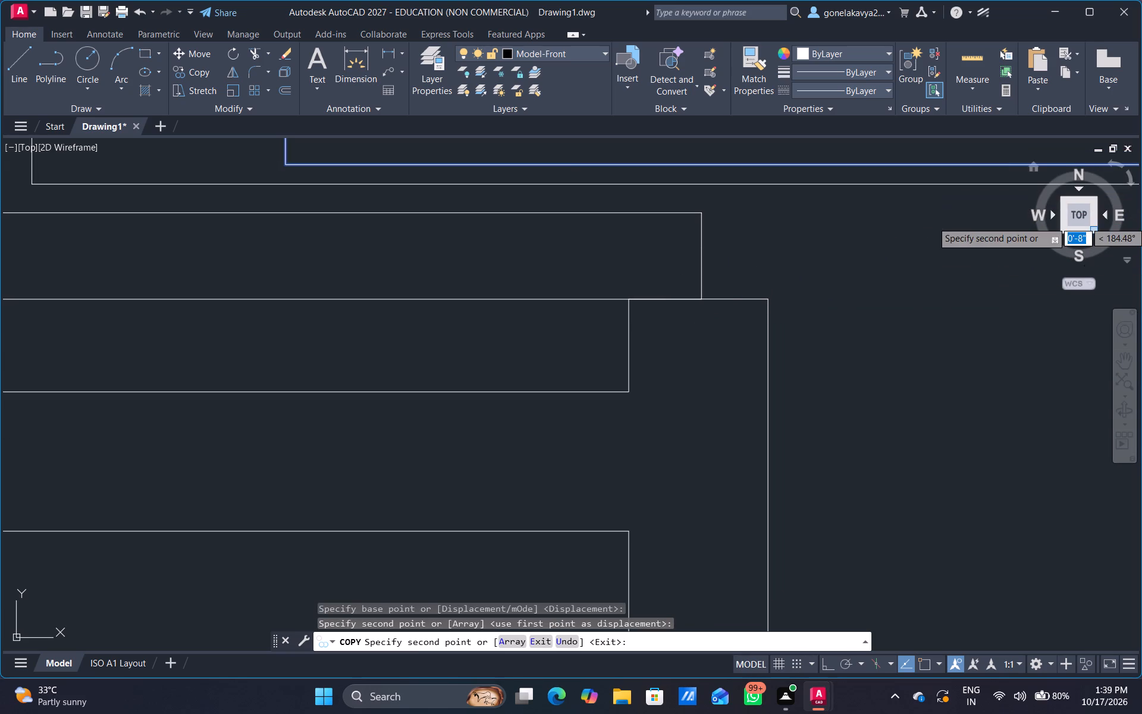
middle_click_drag(1068, 302, 1055, 318)
scroll(1062, 311, "down", 1)
scroll(939, 391, "down", 3)
middle_click_drag(1002, 422, 910, 418)
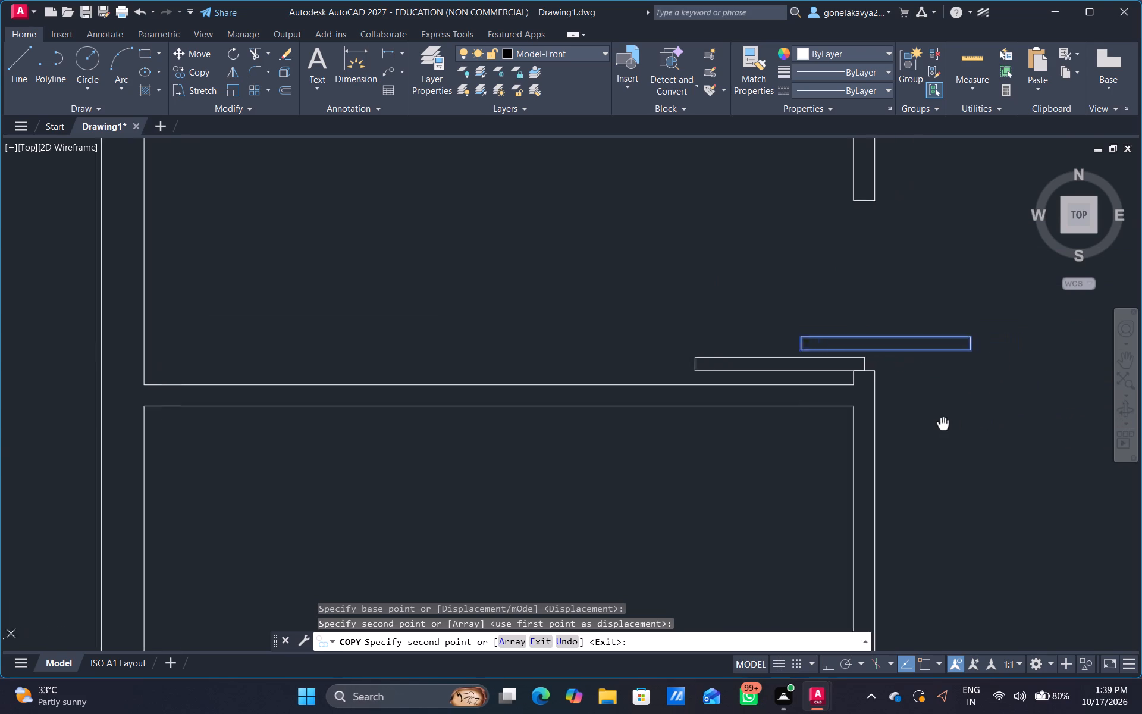
middle_click_drag(910, 418, 908, 471)
scroll(908, 472, "down", 1)
middle_click_drag(762, 307, 749, 561)
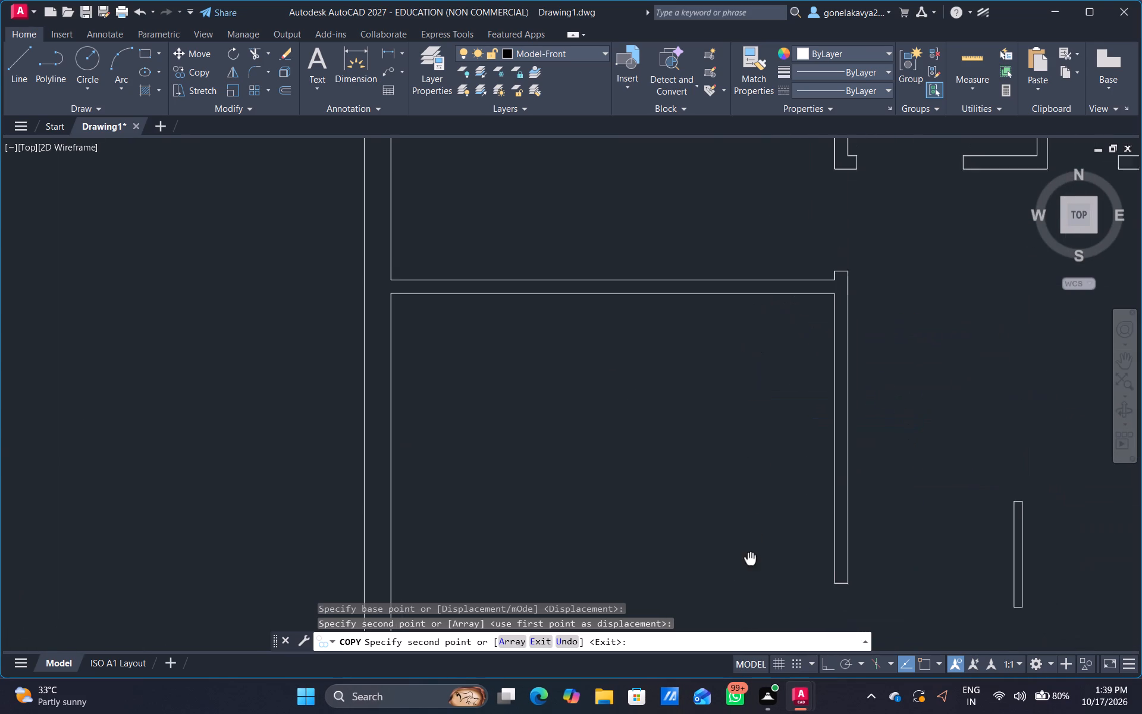
middle_click_drag(749, 561, 749, 563)
scroll(825, 277, "up", 4)
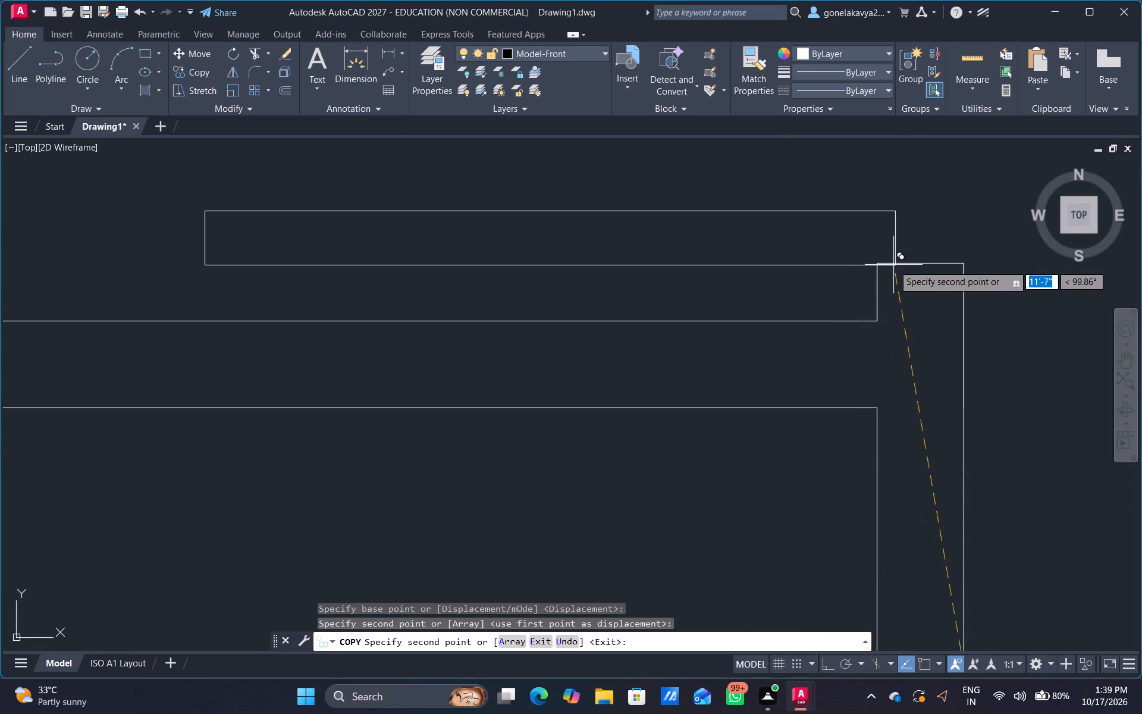
left_click(899, 263)
Place a third copy of the horizontal leaf on the partition end at the lower-left room's doorway, and finish copying.
scroll(928, 242, "down", 4)
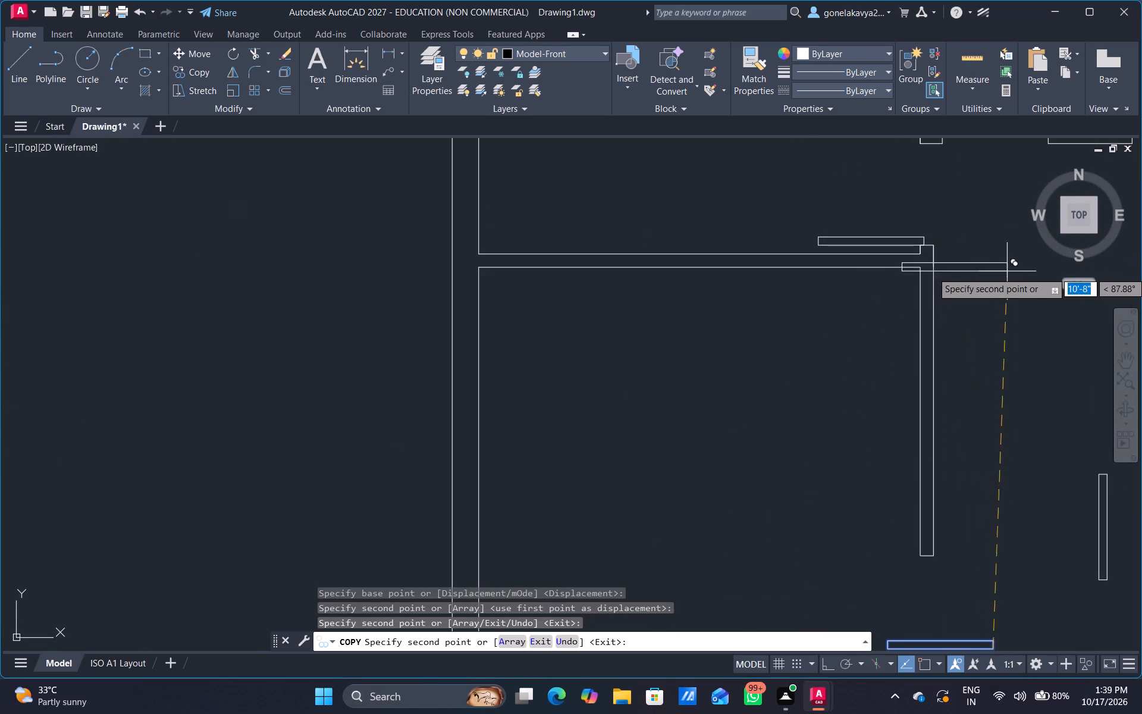
middle_click_drag(1023, 275, 706, 455)
middle_click_drag(832, 440, 712, 57)
middle_click_drag(788, 484, 776, 44)
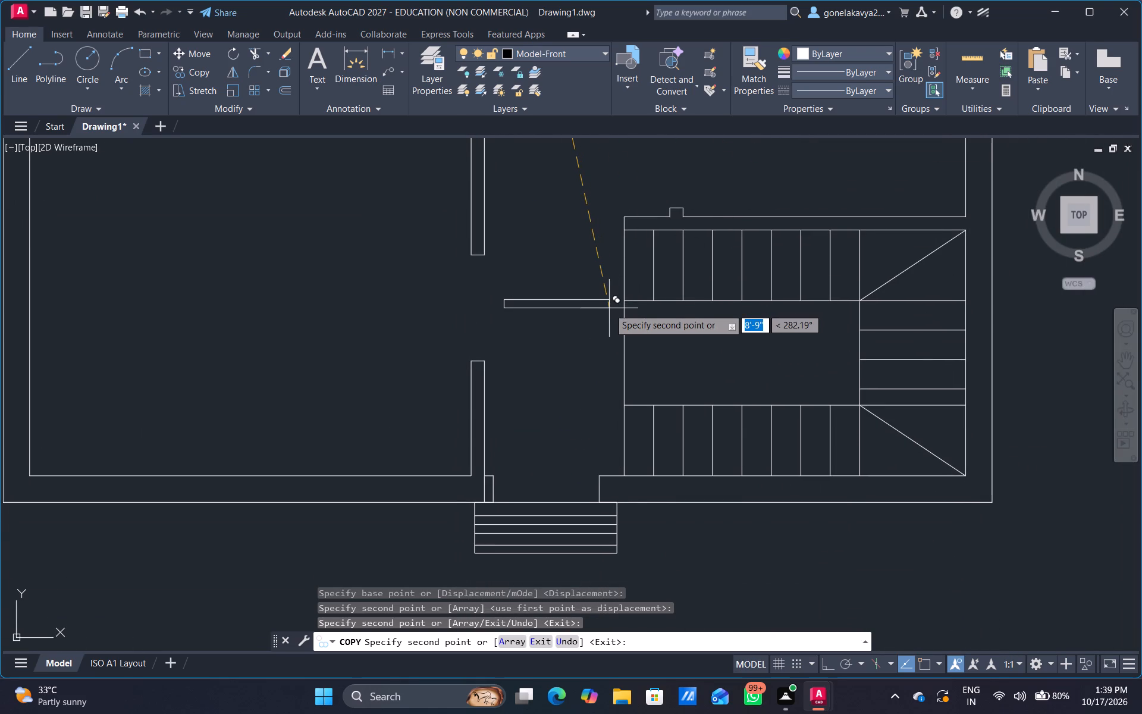
middle_click_drag(608, 310, 867, 286)
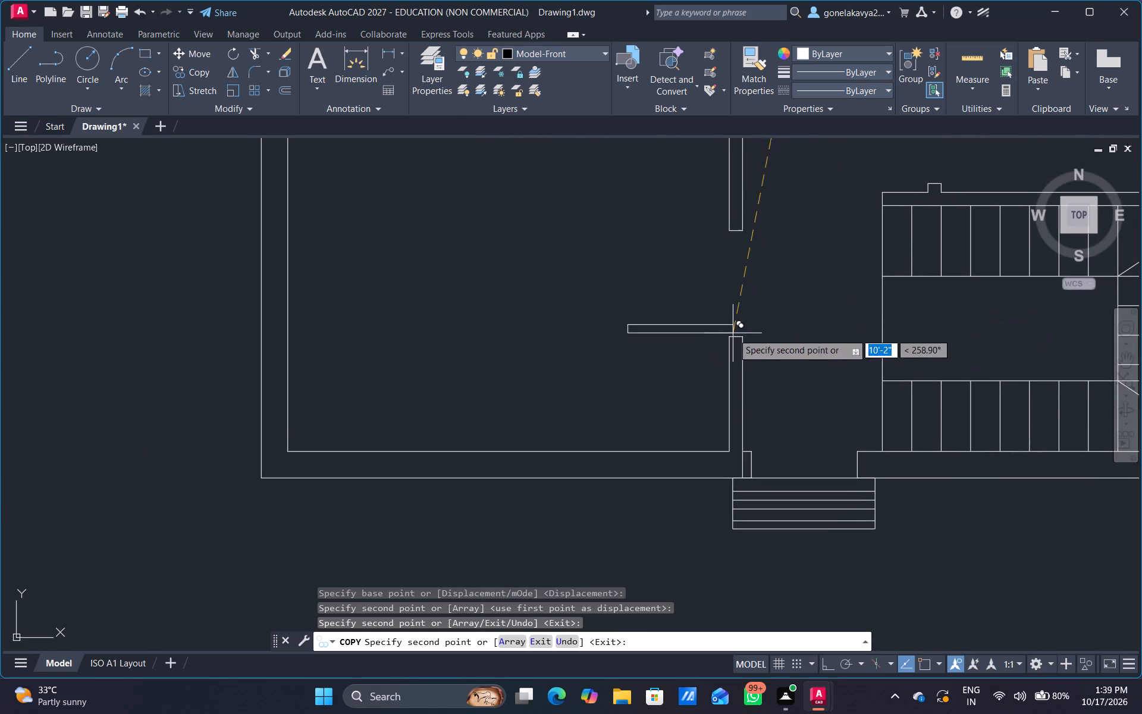
scroll(748, 334, "up", 5)
middle_click_drag(621, 365, 779, 305)
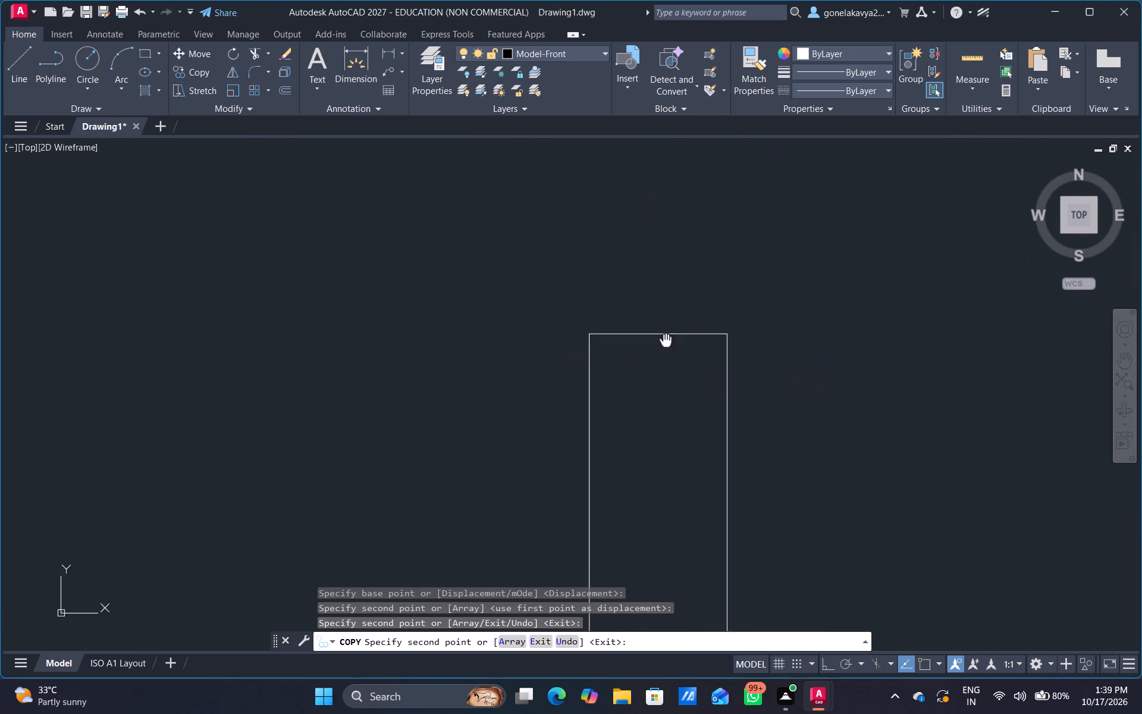
middle_click_drag(779, 305, 880, 286)
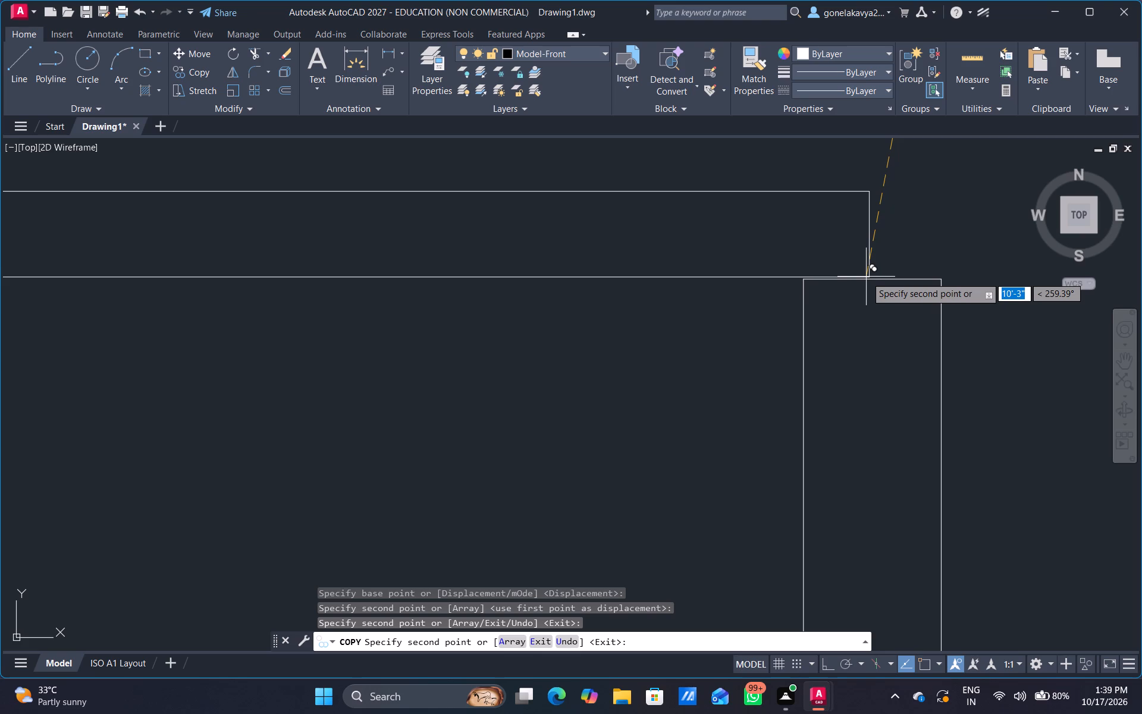
left_click(866, 279)
scroll(963, 268, "down", 3)
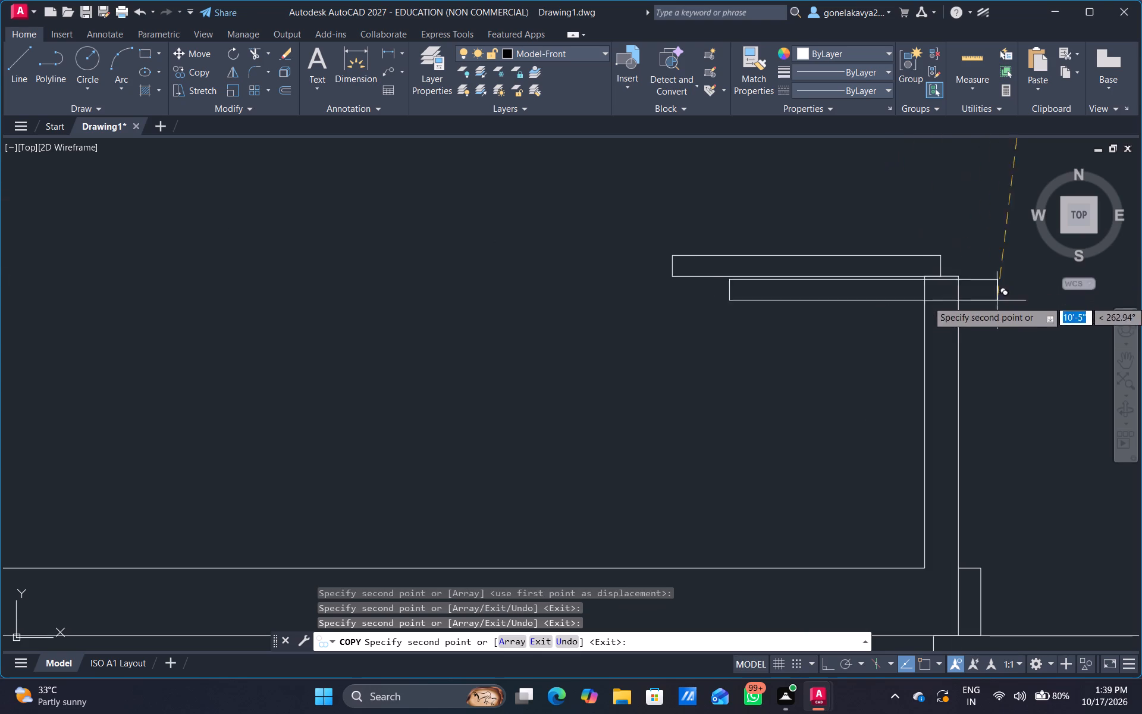
middle_click_drag(1081, 331, 625, 454)
key("Escape")
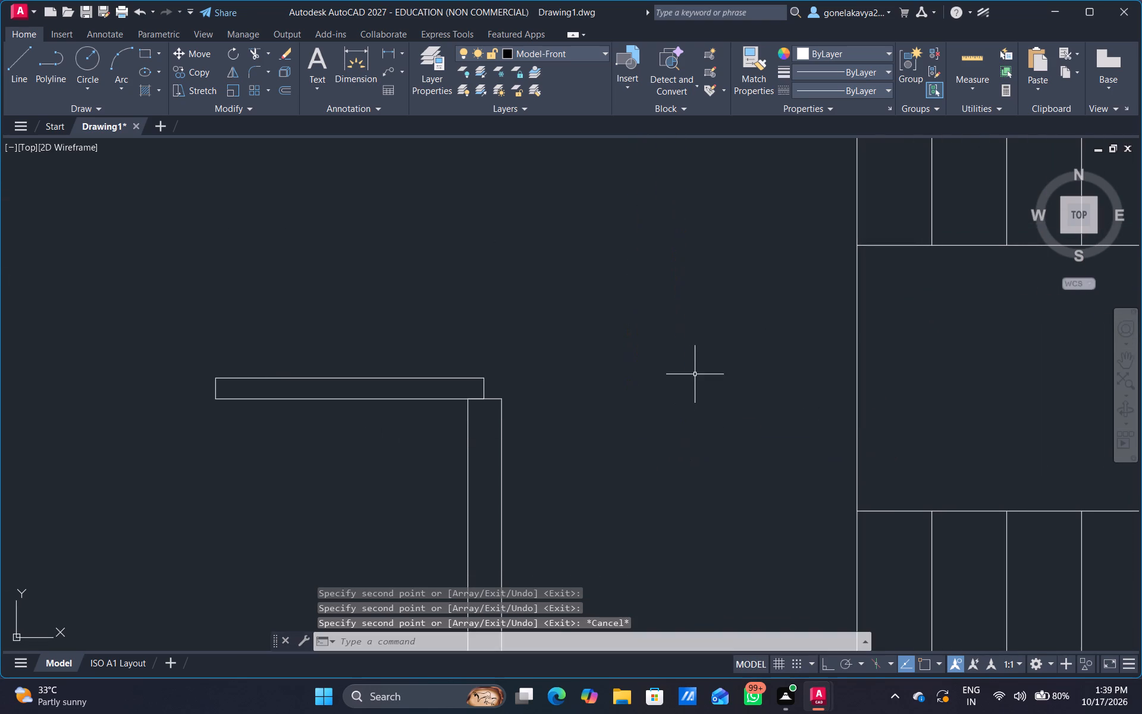
Erase the spare horizontal door leaf floating above the middle-left room's doorway.
scroll(703, 344, "down", 3)
middle_click_drag(700, 278, 660, 445)
scroll(654, 320, "up", 3)
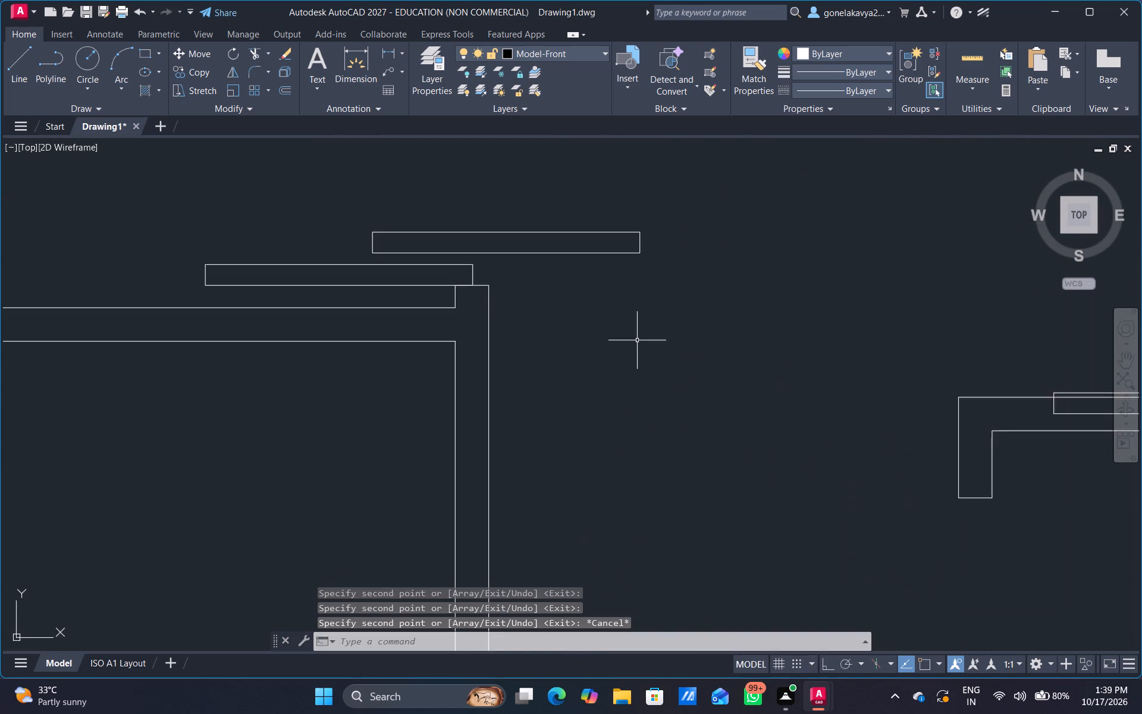
middle_click_drag(637, 342, 907, 539)
left_click(836, 452)
left_click(835, 447)
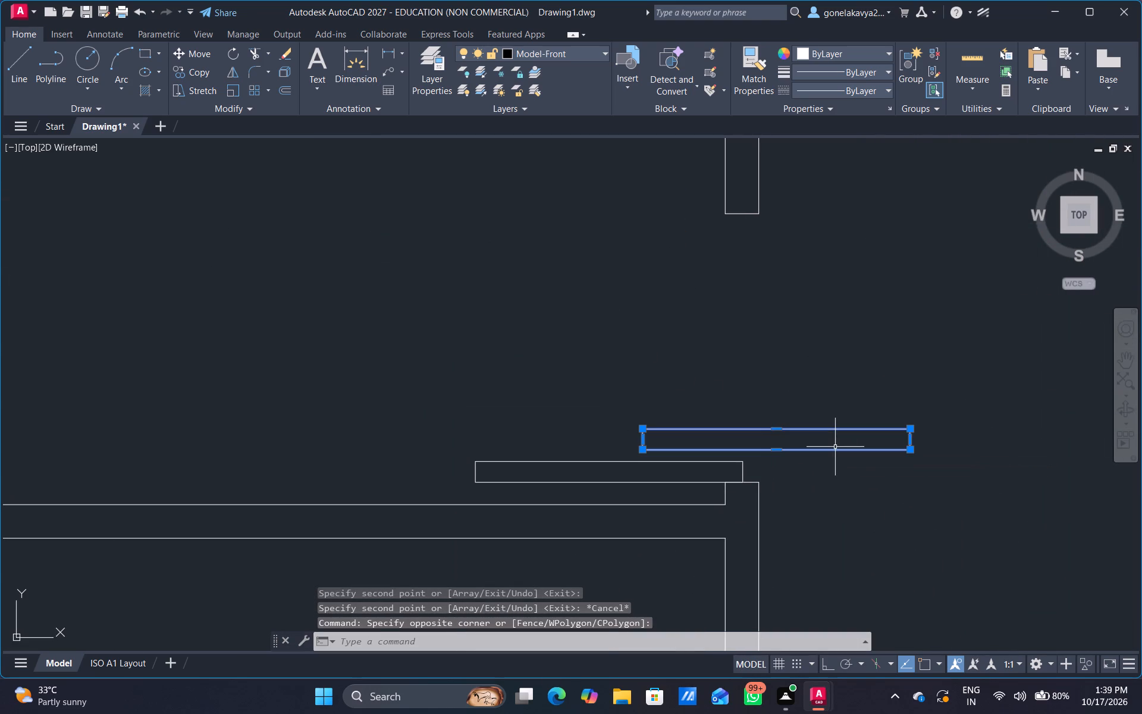
key("Delete")
Copy the vertical hall door leaf by its lower-right corner to the left jamb of the upper-middle room's doorway.
scroll(832, 444, "down", 5)
middle_click_drag(851, 412, 856, 411)
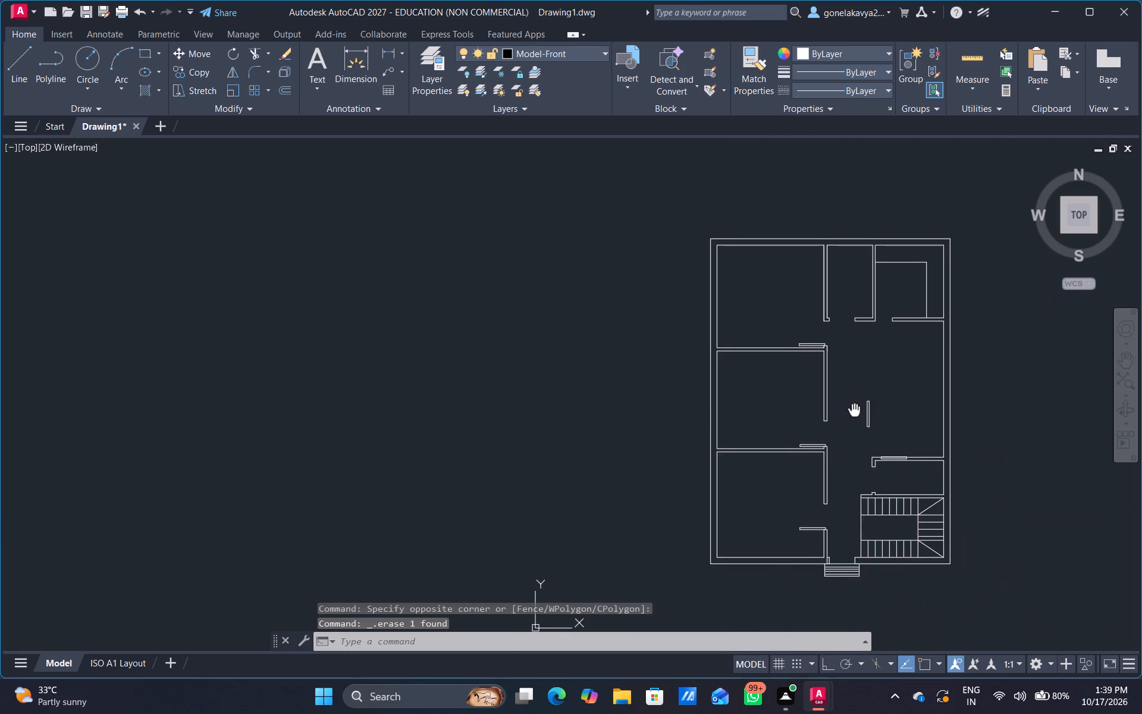
middle_click_drag(856, 411, 809, 446)
scroll(822, 453, "up", 3)
left_click(826, 448)
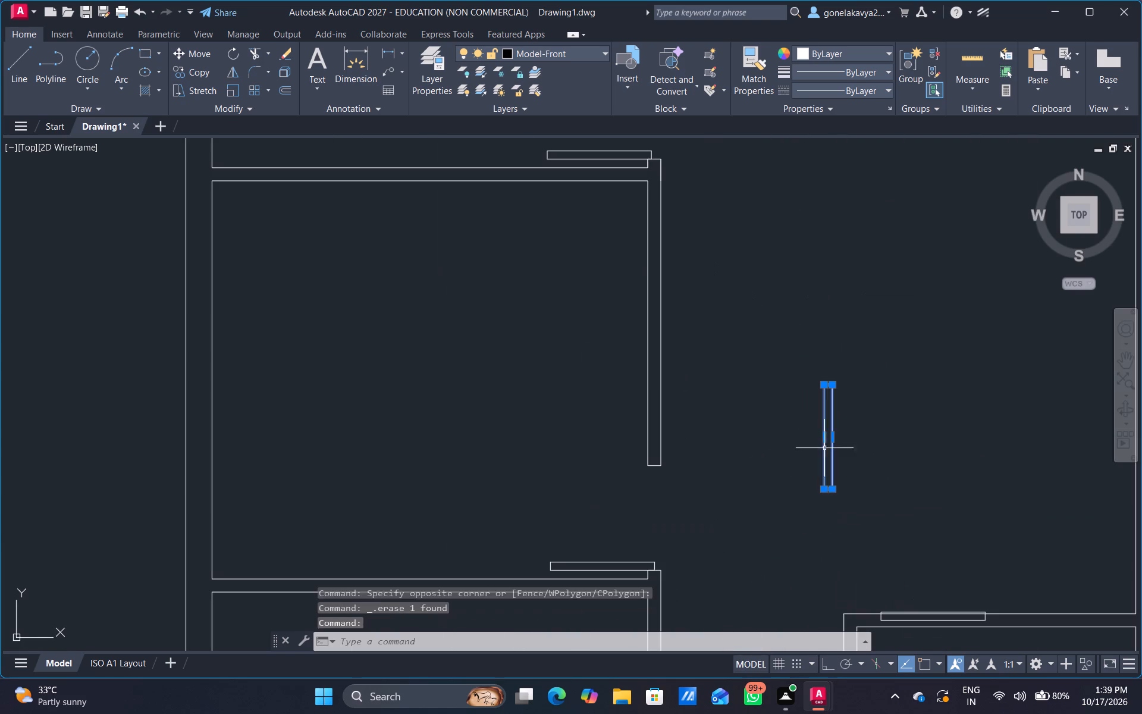
right_click(823, 489)
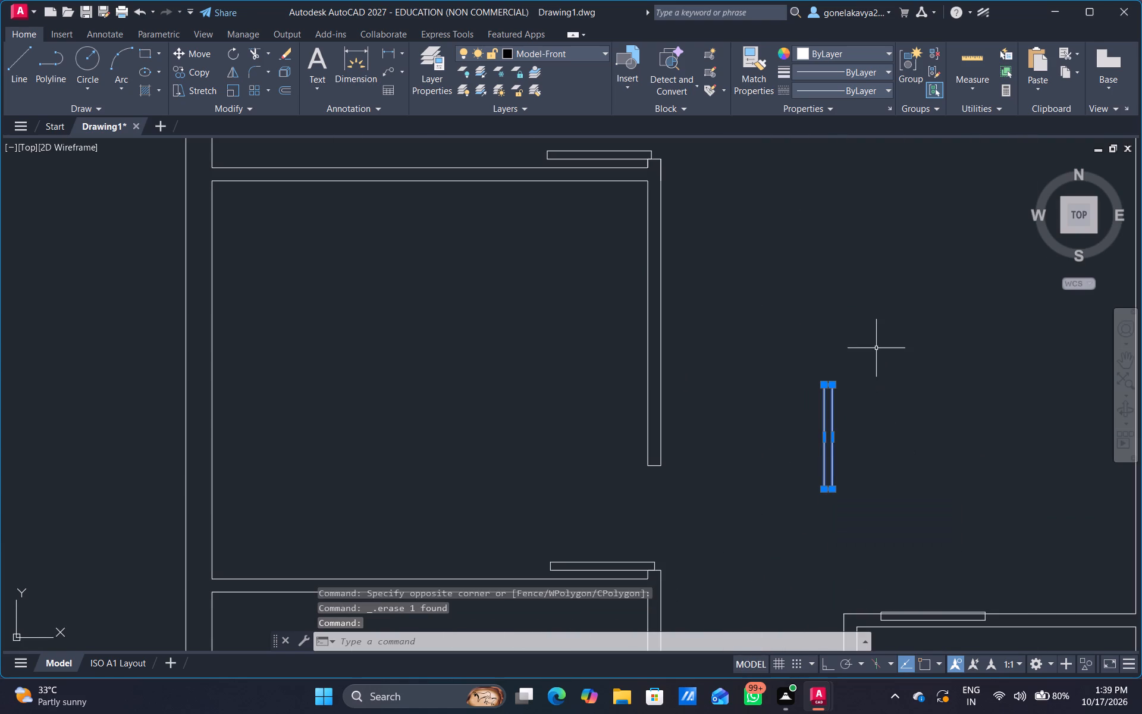
right_click(877, 349)
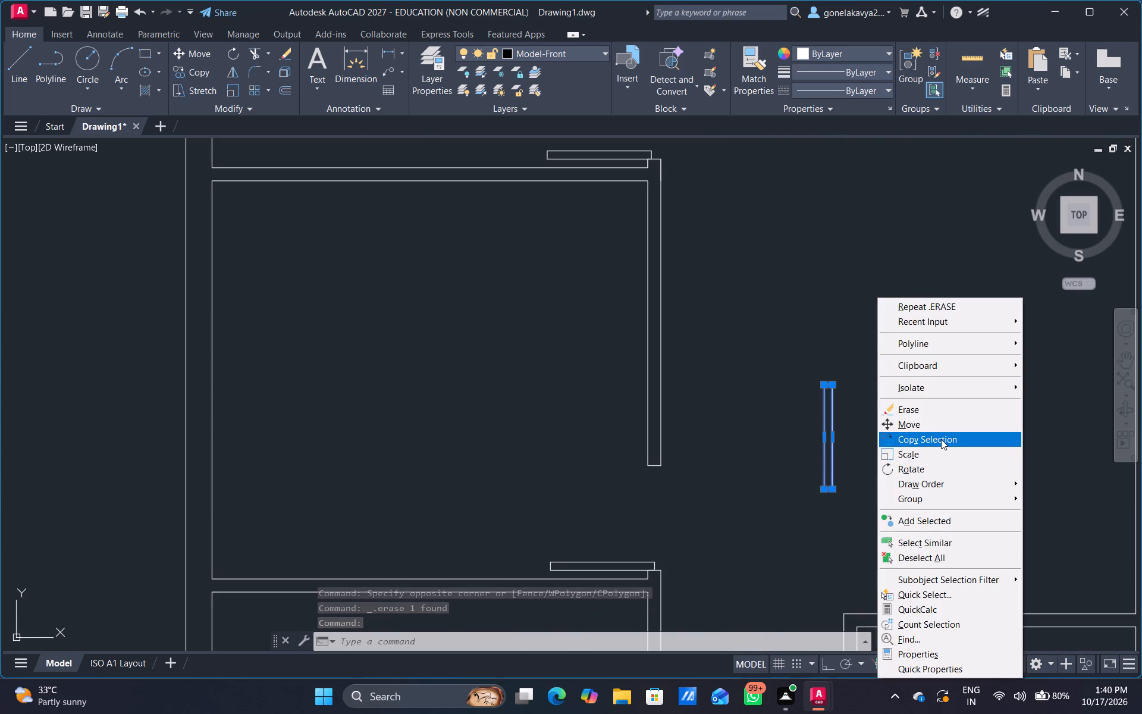
left_click(941, 439)
scroll(823, 493, "up", 3)
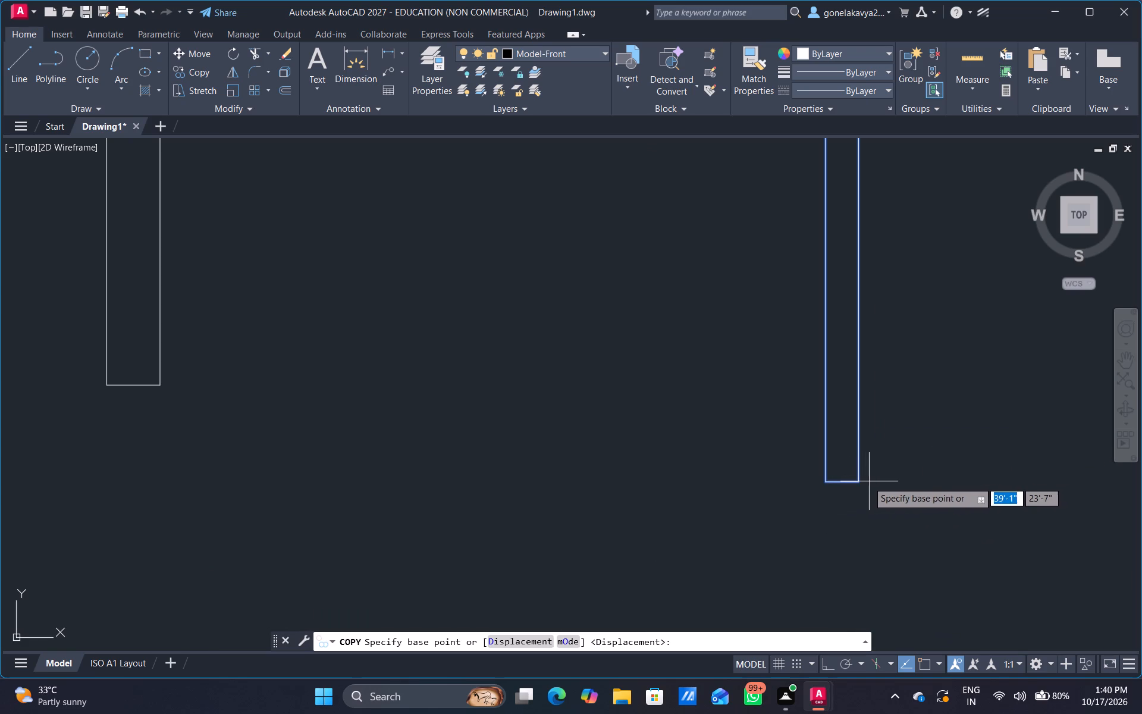
left_click(857, 480)
scroll(870, 337, "down", 2)
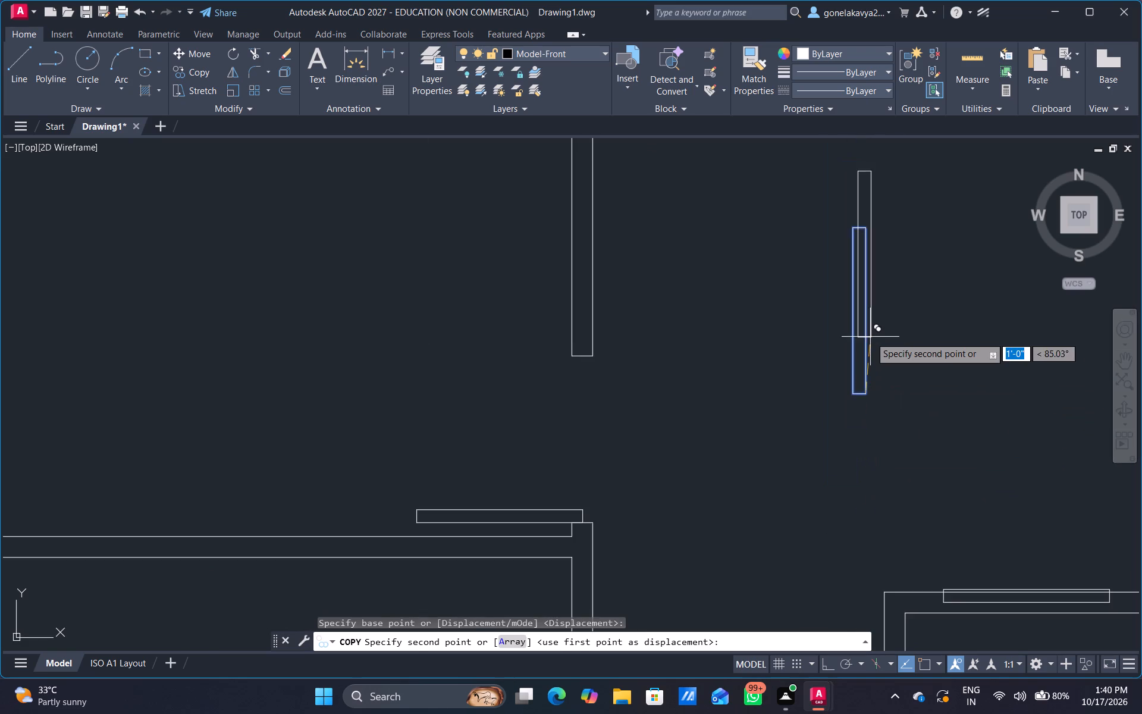
middle_click_drag(870, 337, 874, 667)
middle_click_drag(789, 378, 815, 713)
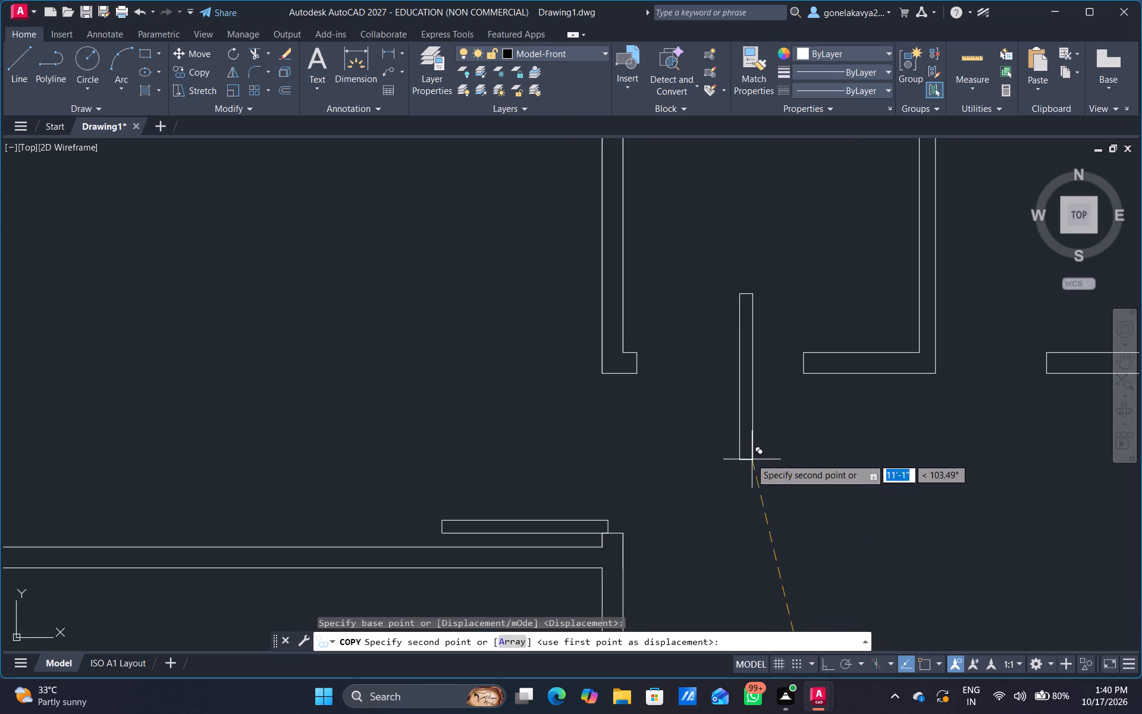
middle_click_drag(751, 458, 955, 469)
scroll(955, 469, "up", 1)
scroll(785, 328, "up", 3)
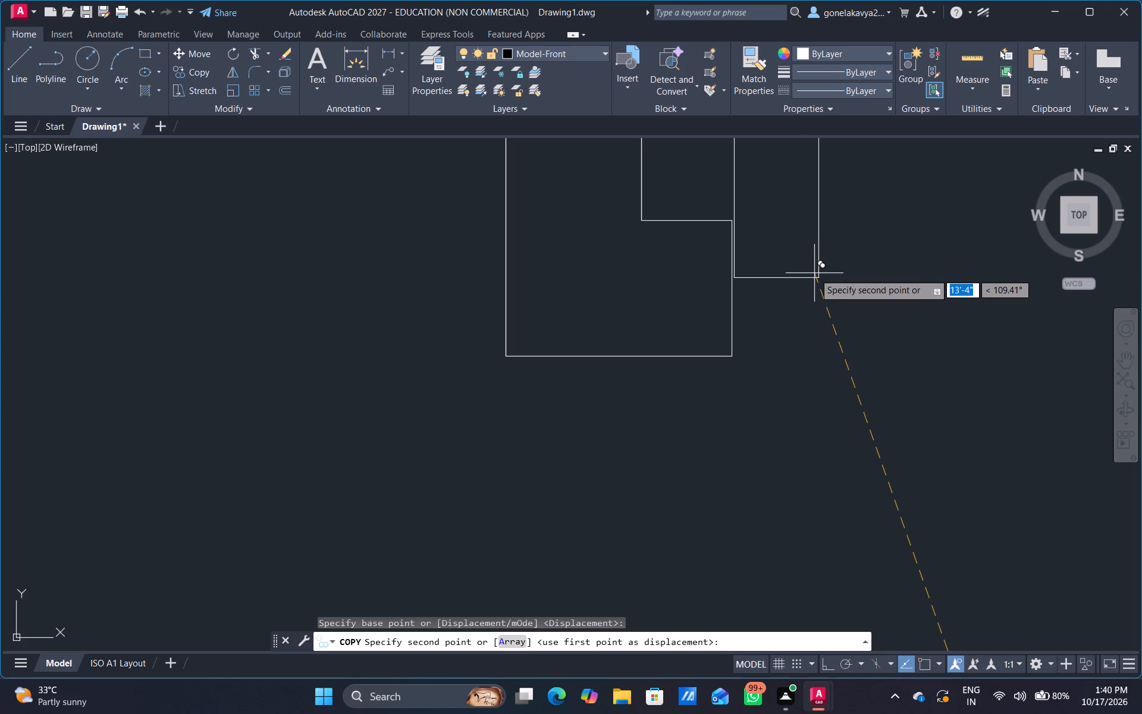
left_click(812, 274)
scroll(862, 325, "down", 4)
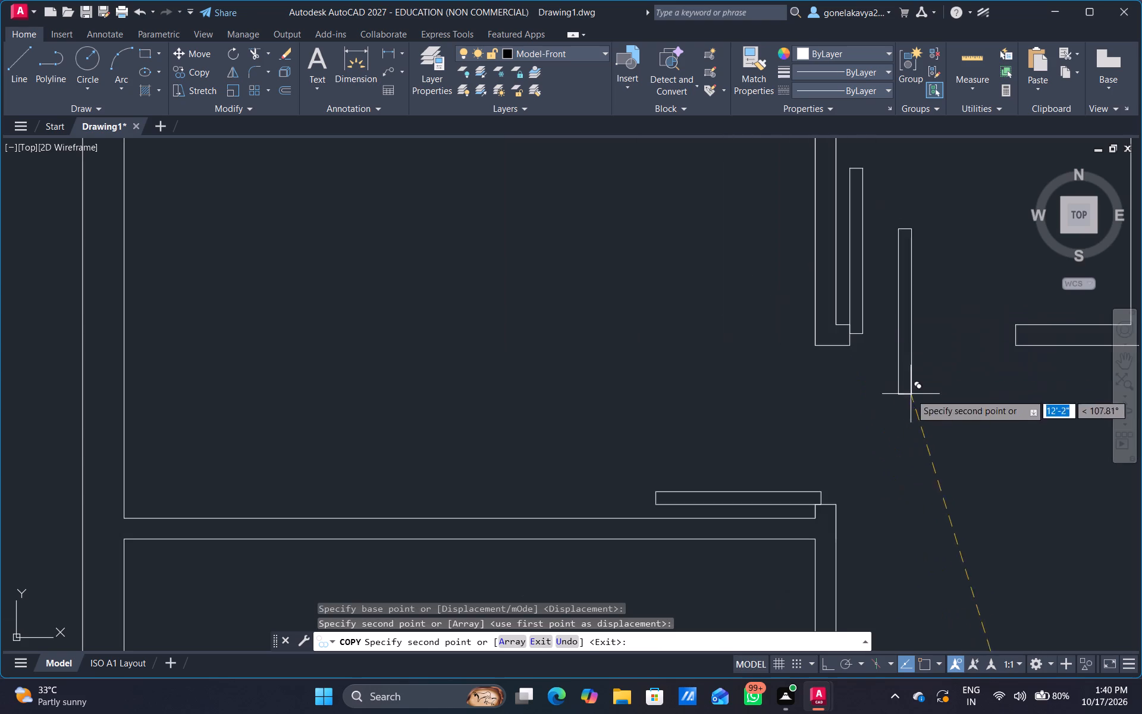
scroll(955, 437, "down", 3)
middle_click_drag(985, 464, 889, 437)
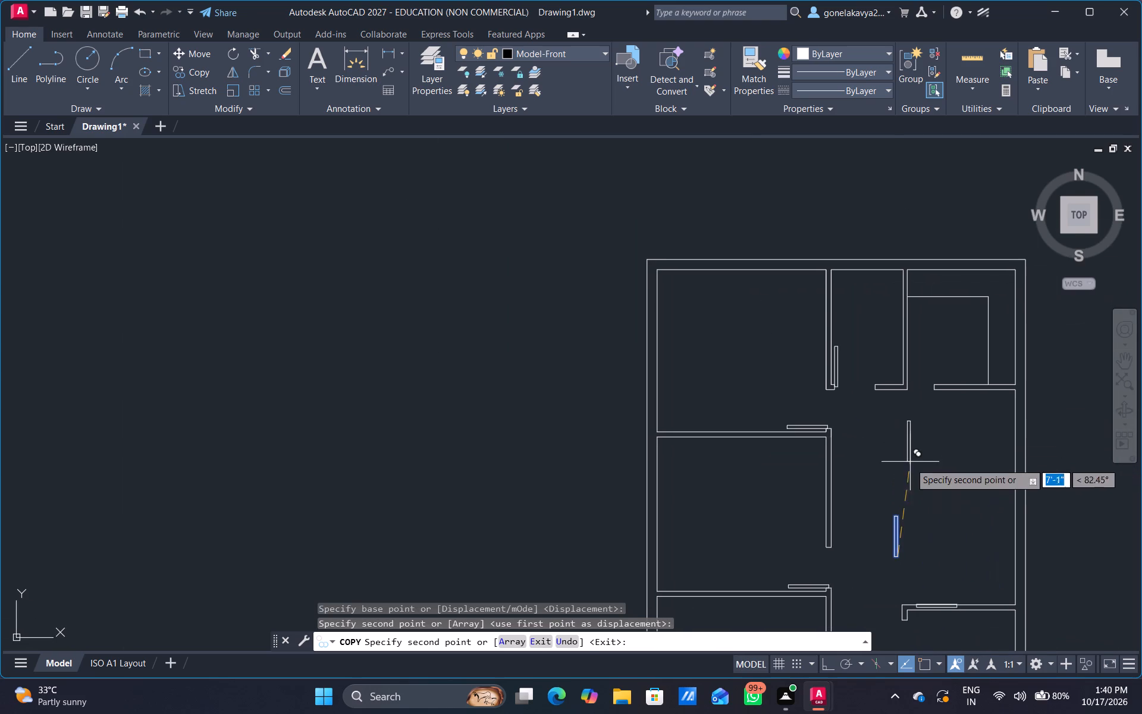
Place another copy of the vertical door leaf against the left jamb of the entrance doorway above the steps, and finish copying.
middle_click_drag(897, 524, 798, 189)
scroll(742, 424, "up", 4)
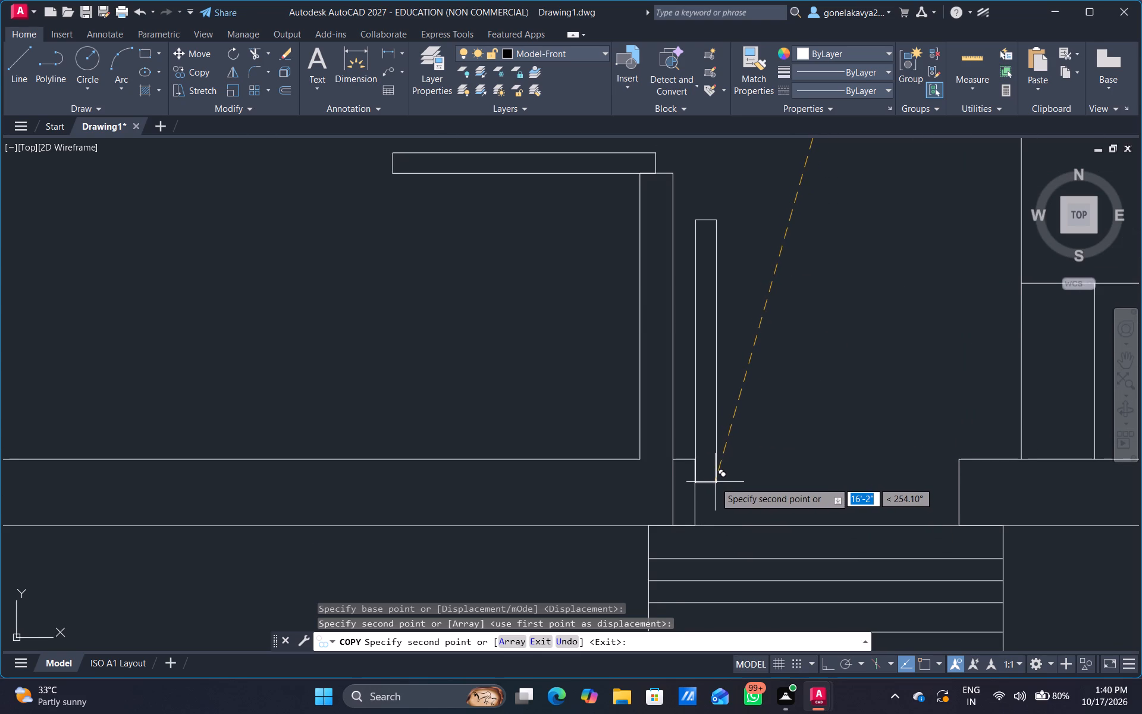
left_click(715, 482)
scroll(767, 377, "down", 4)
middle_click_drag(801, 340, 752, 453)
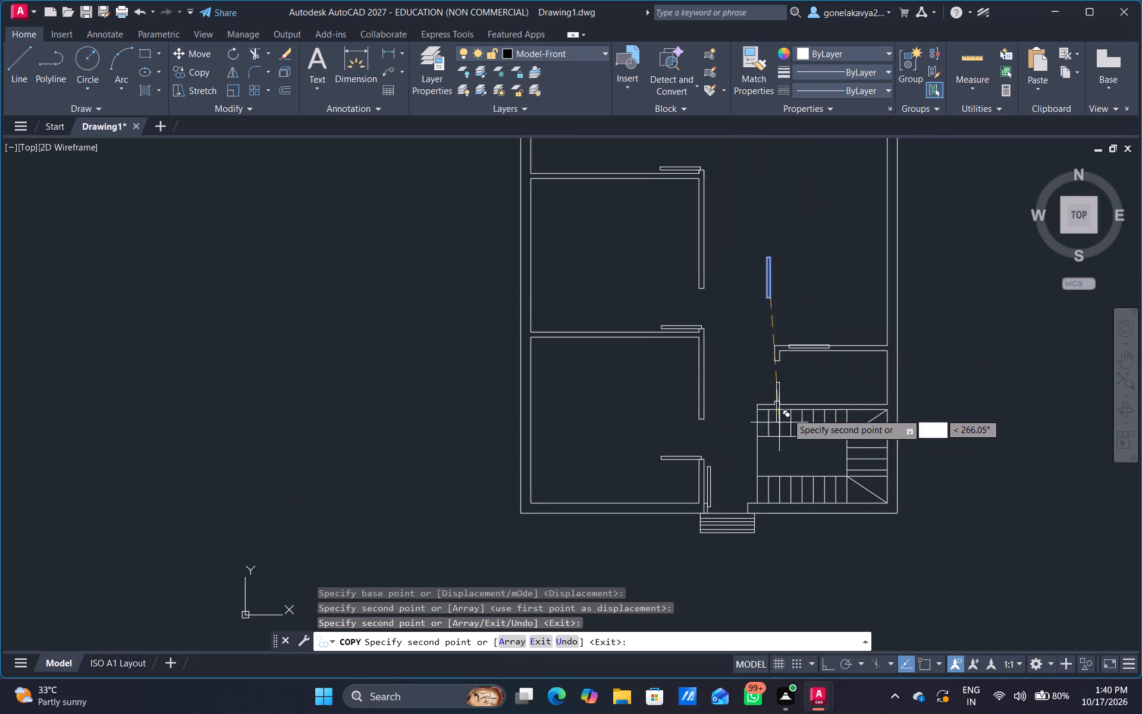
key("Escape")
Move the horizontal leaf overlapping the small room's upper wall by its lower-left corner onto the wall stub above the staircase.
scroll(804, 345, "up", 3)
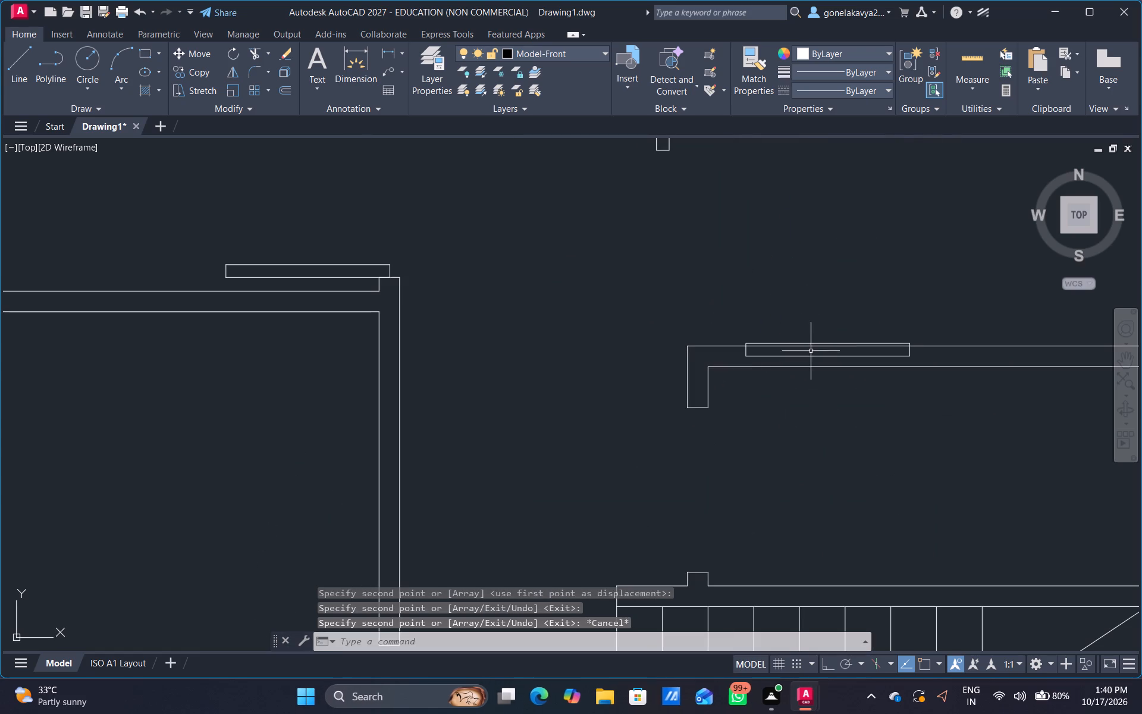
left_click(811, 355)
right_click(820, 355)
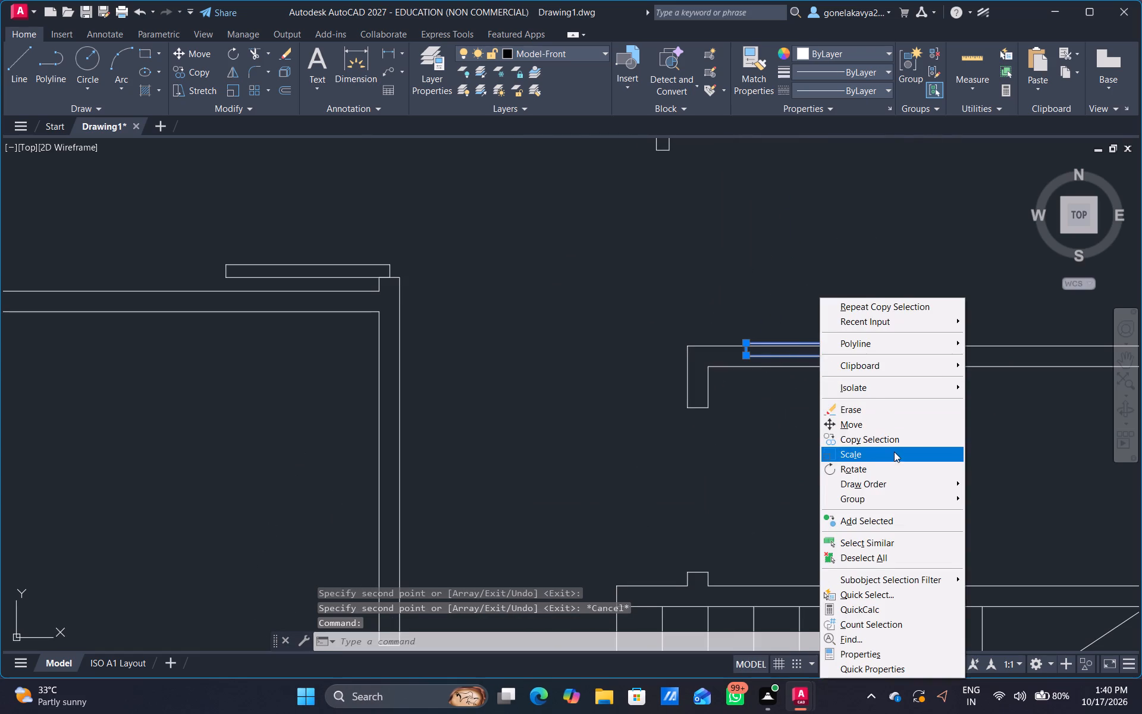
left_click(873, 426)
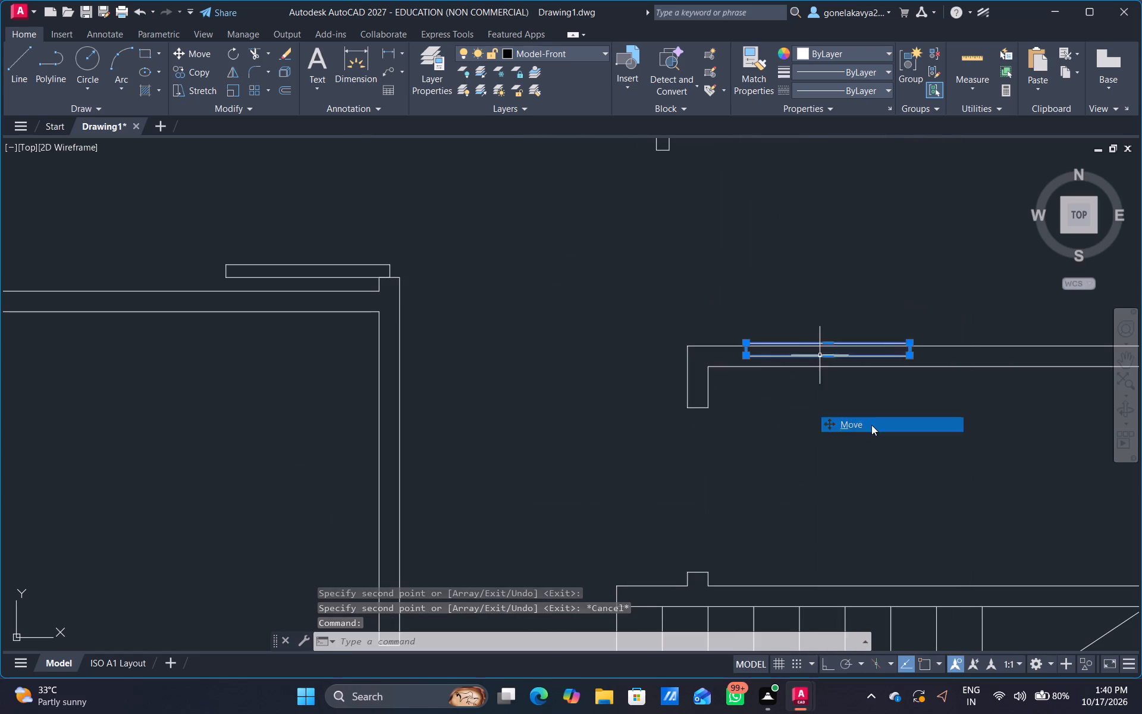
scroll(739, 363, "up", 3)
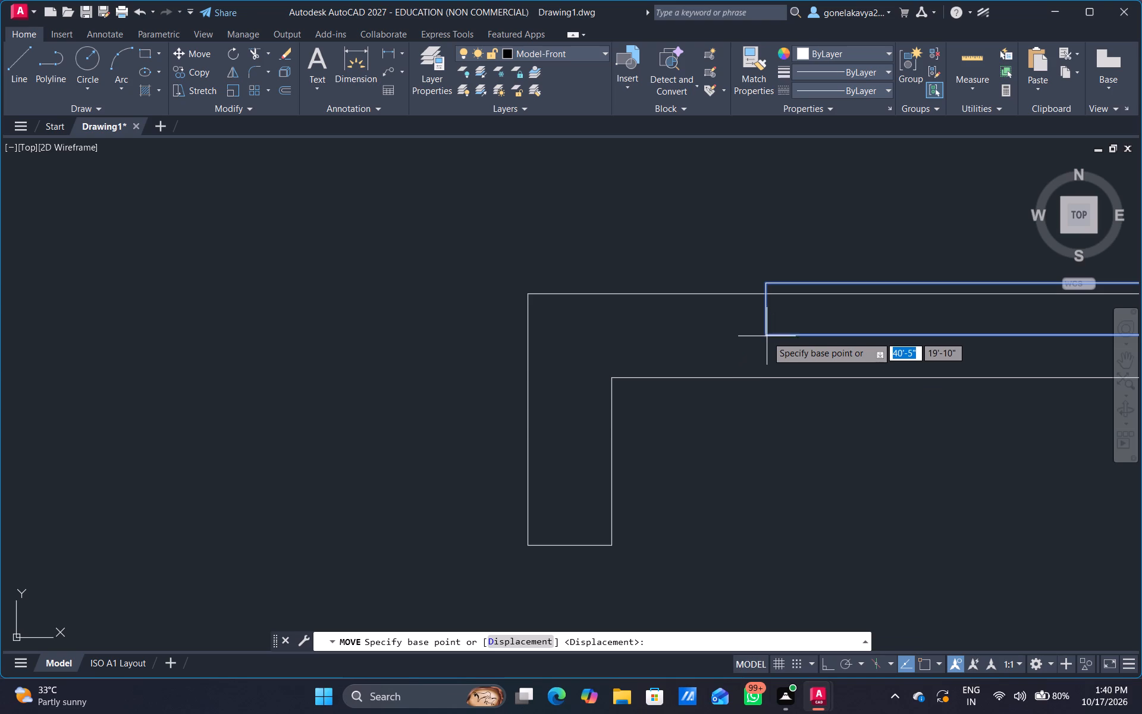
left_click(765, 335)
middle_click_drag(716, 569, 723, 552)
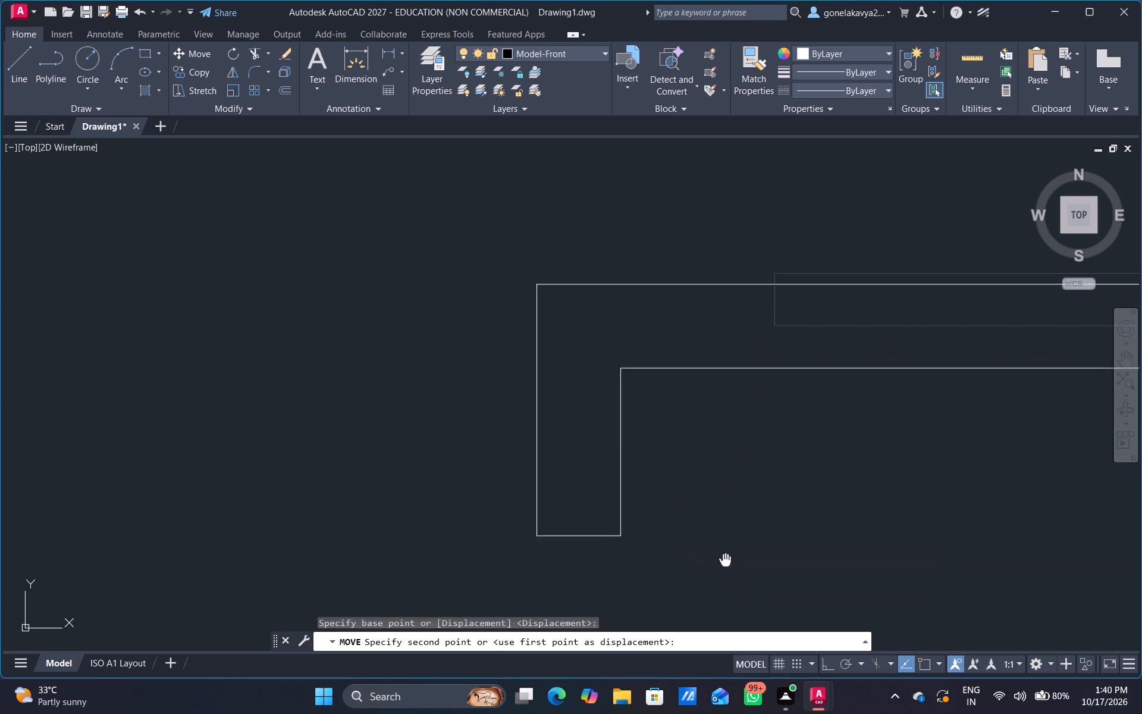
middle_click_drag(723, 552, 660, 283)
scroll(585, 550, "down", 2)
scroll(556, 597, "down", 1)
middle_click_drag(559, 585, 566, 583)
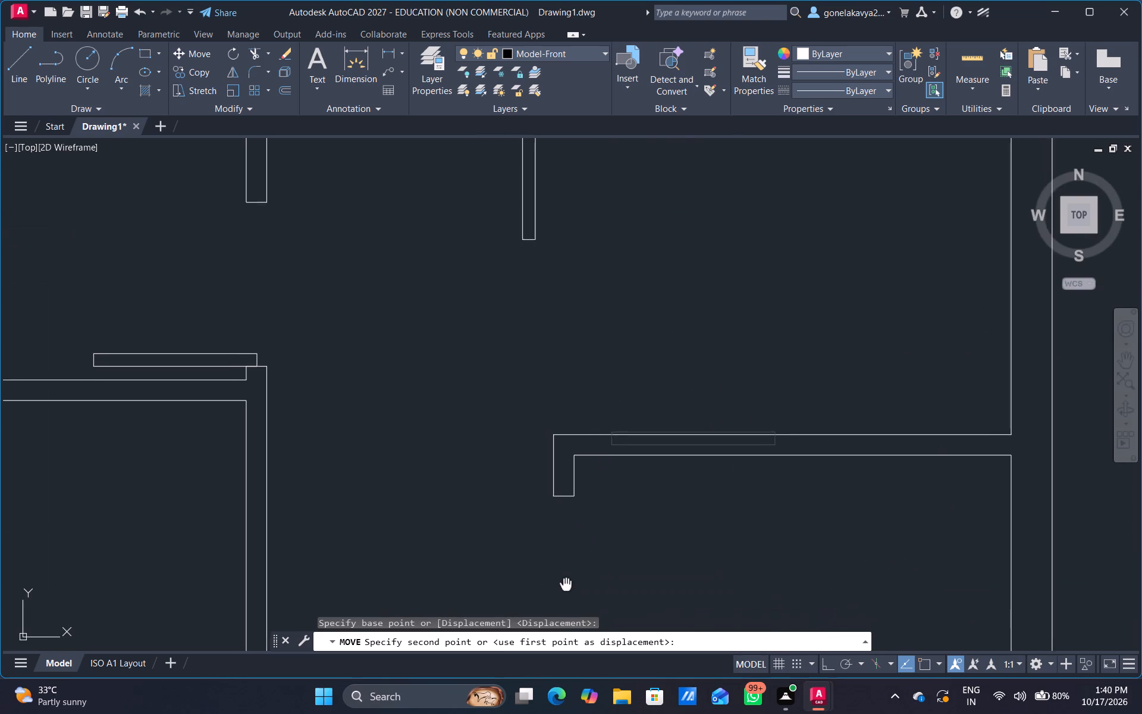
middle_click_drag(566, 583, 630, 365)
scroll(650, 427, "up", 3)
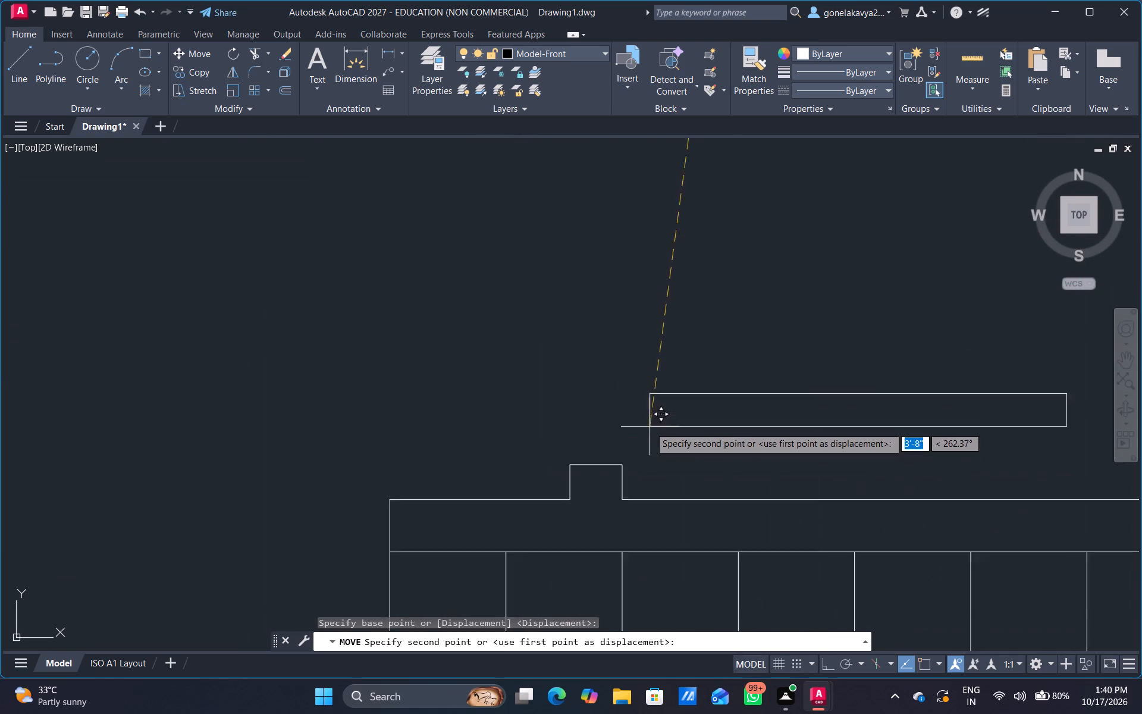
scroll(650, 427, "up", 1)
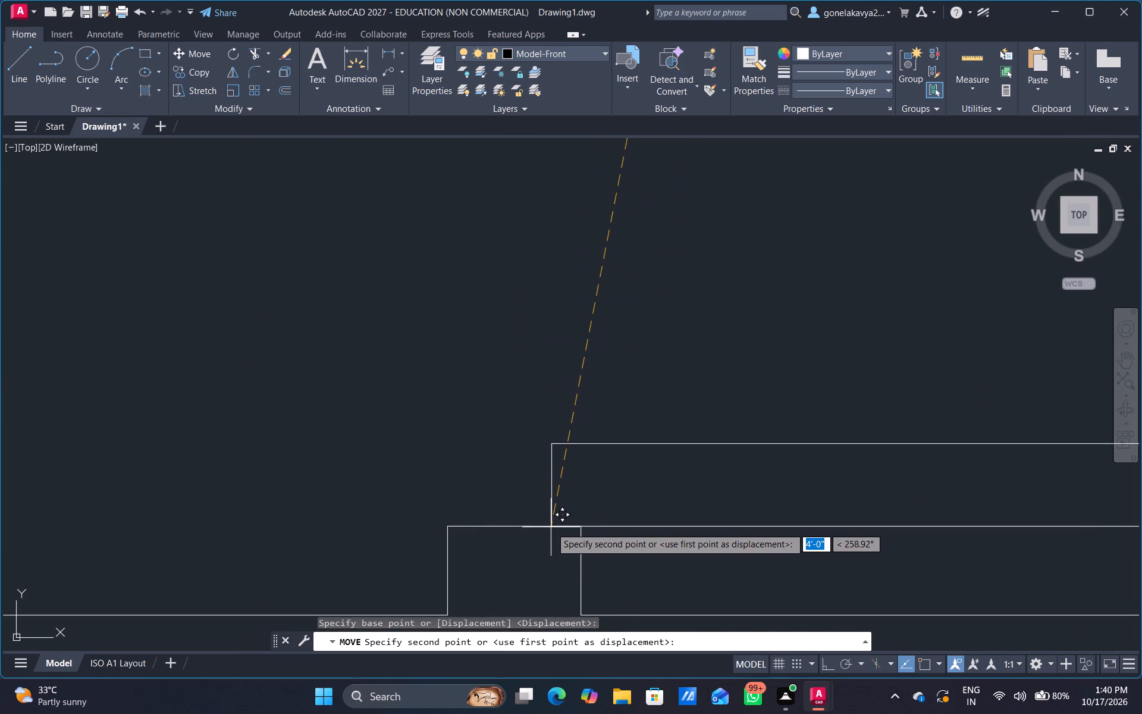
left_click(551, 527)
Draw the entrance door's swing as a three-point arc through the leaf's two top corners, ending on the opening's right jamb.
scroll(782, 262, "down", 6)
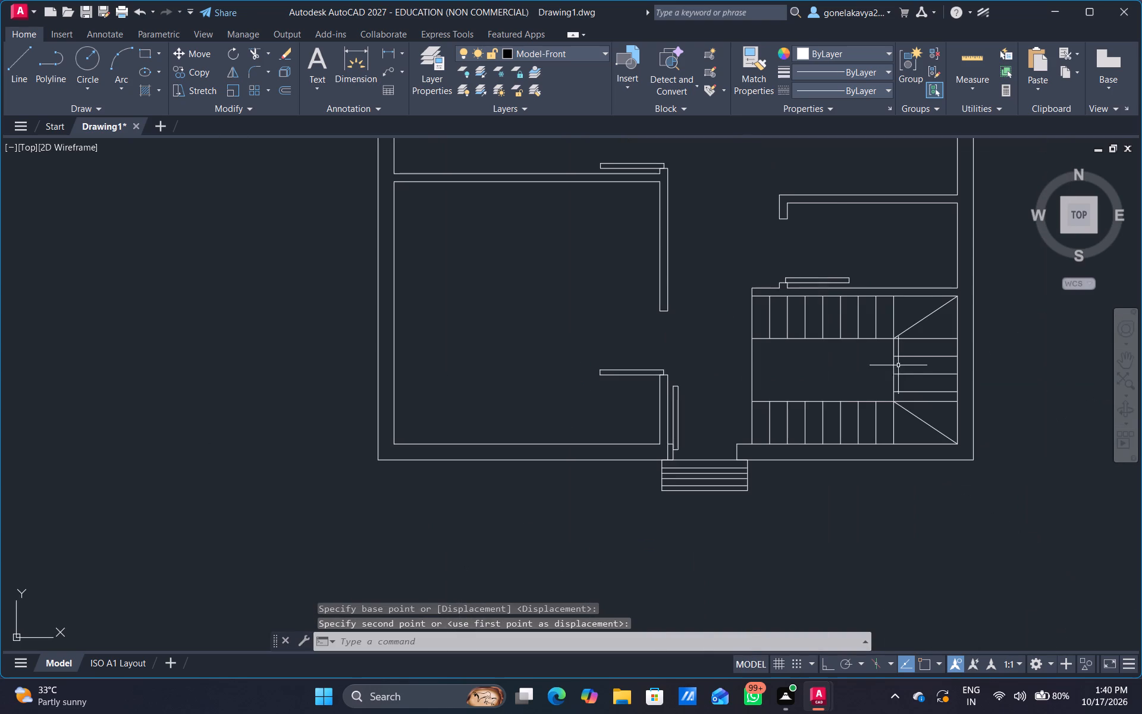
middle_click_drag(729, 411, 777, 402)
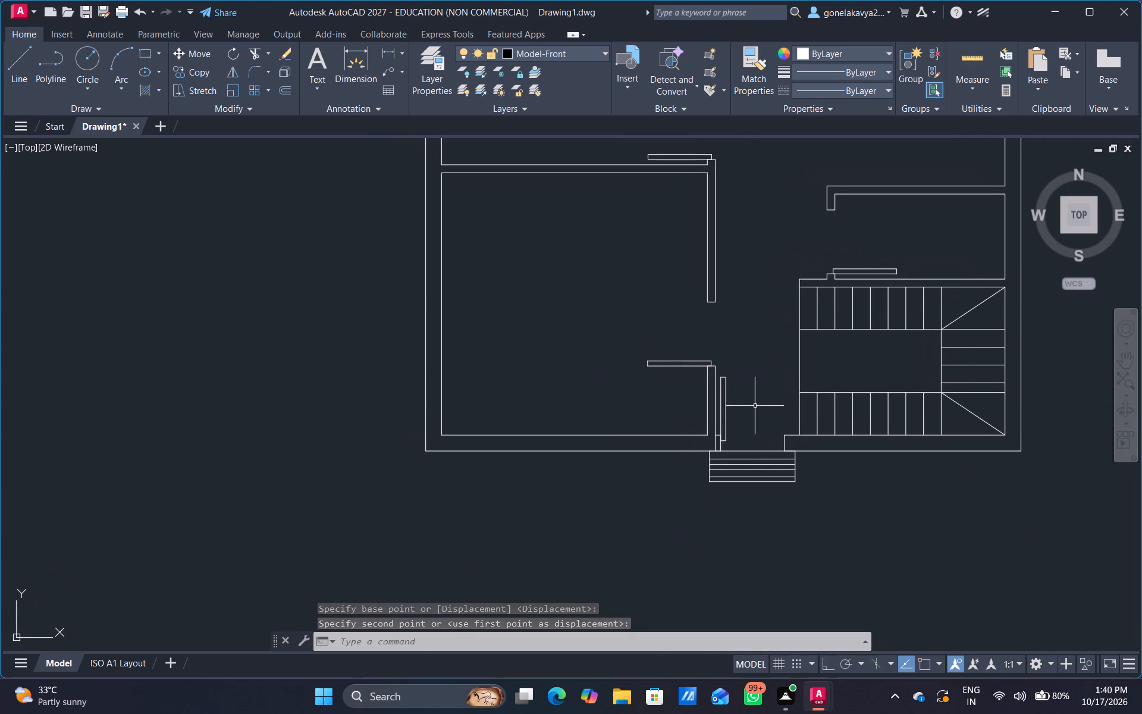
scroll(736, 403, "up", 3)
type("ARC")
key("space")
scroll(663, 324, "up", 3)
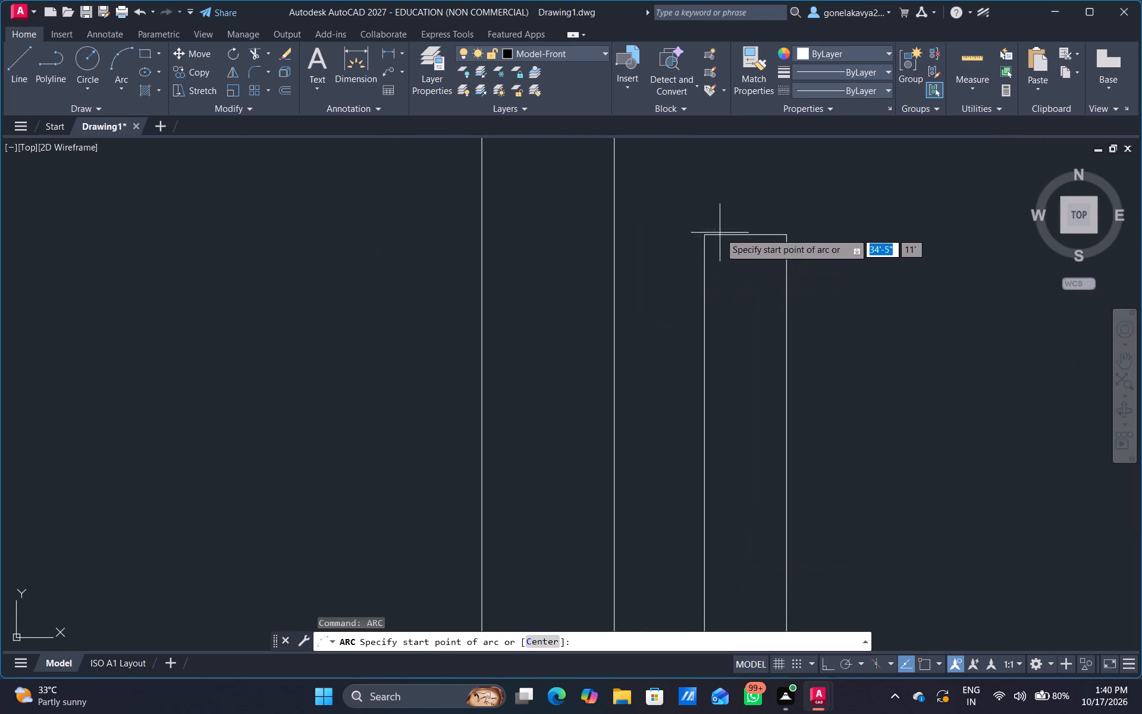
middle_click_drag(717, 231, 743, 377)
scroll(729, 383, "up", 3)
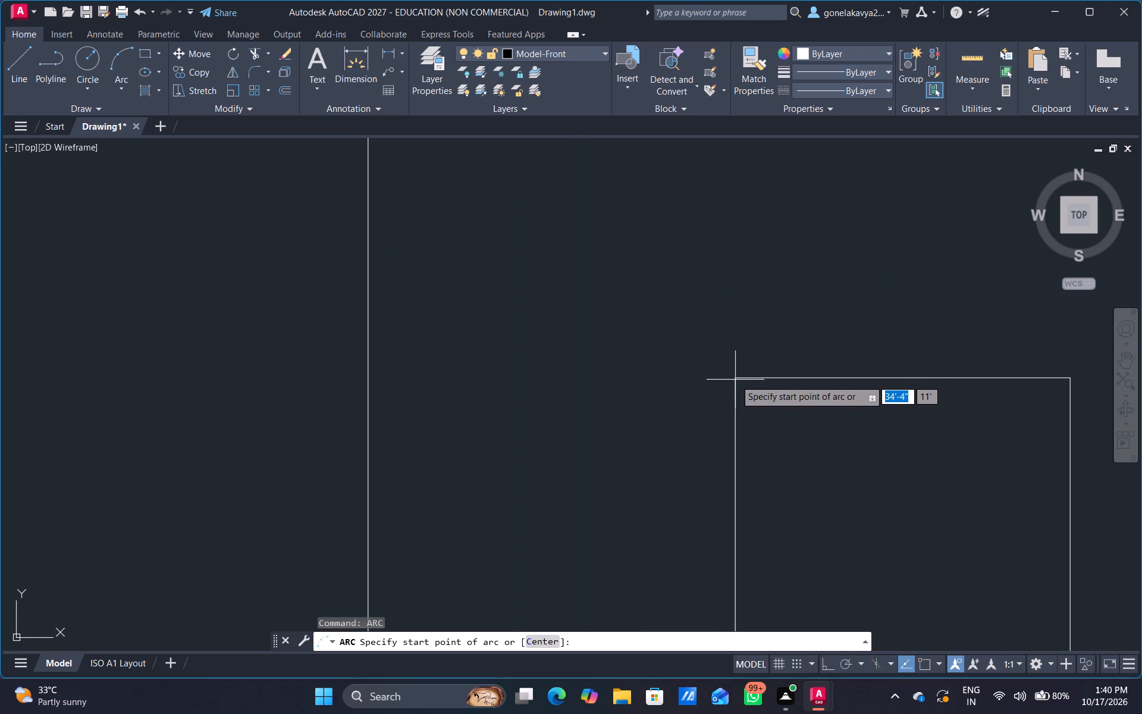
left_click_drag(736, 377, 747, 374)
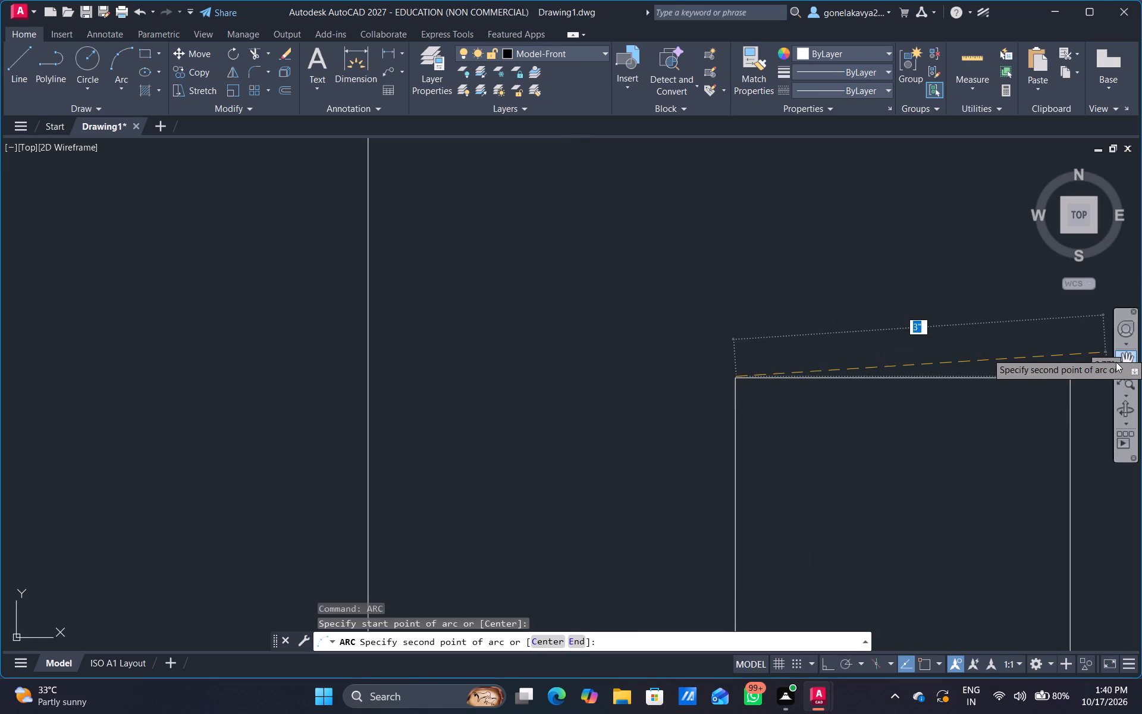
middle_click_drag(1116, 362, 785, 335)
middle_click_drag(923, 352, 603, 289)
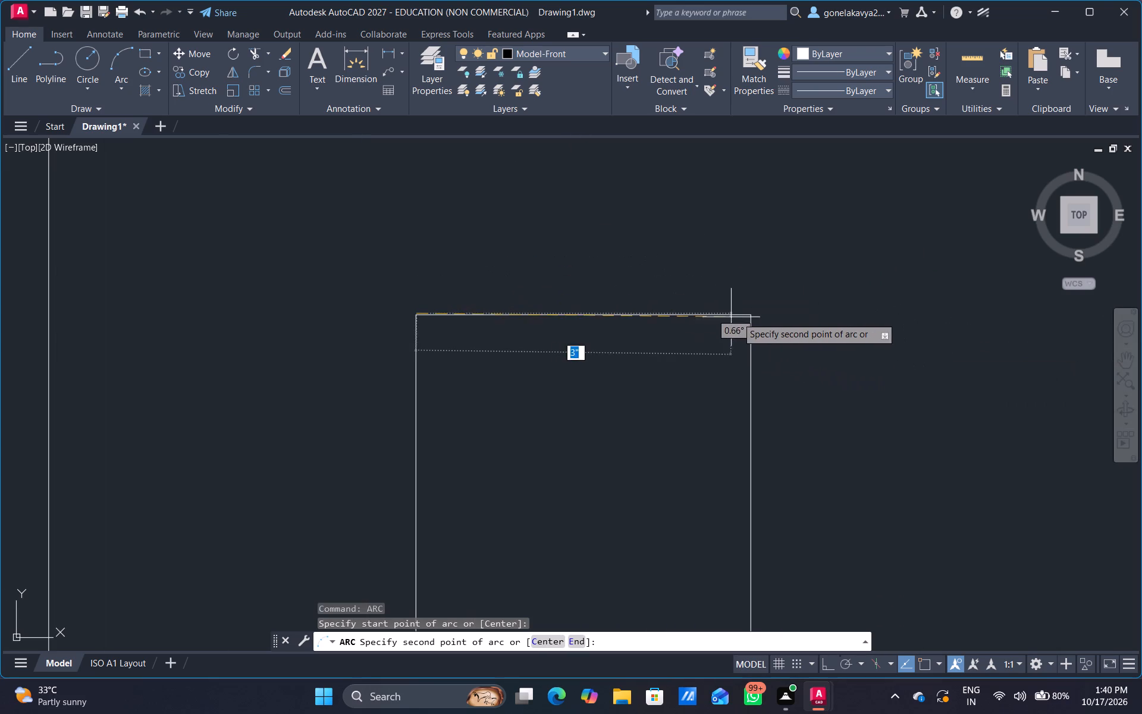
scroll(745, 316, "up", 3)
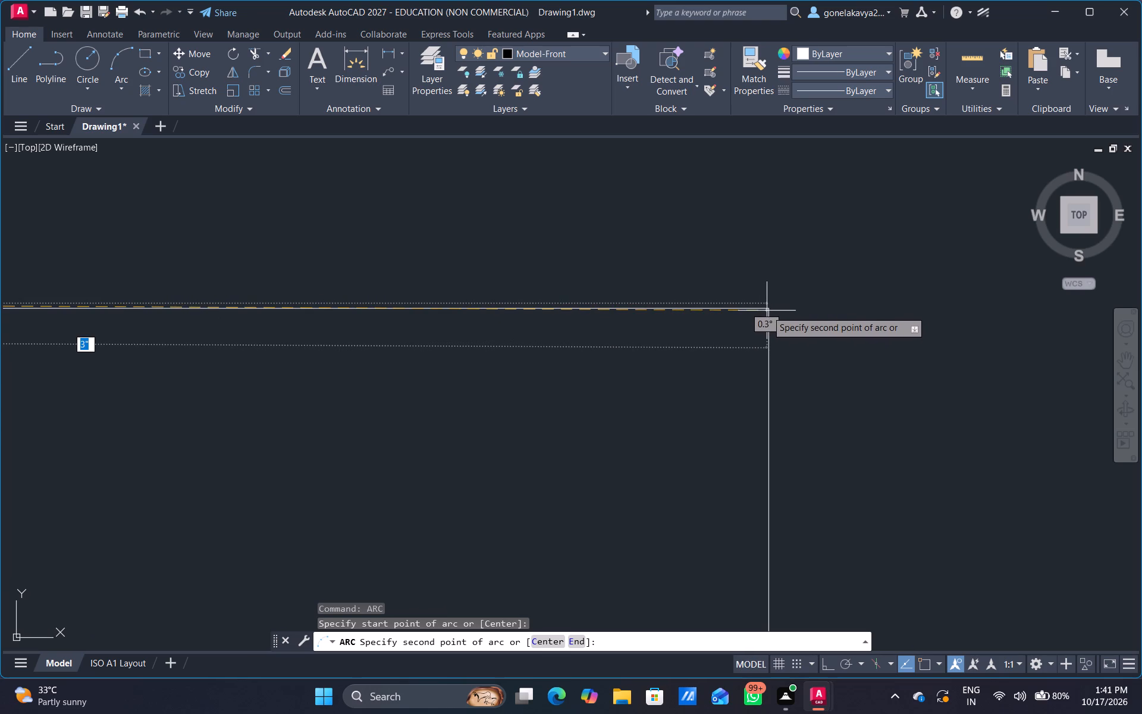
left_click(768, 310)
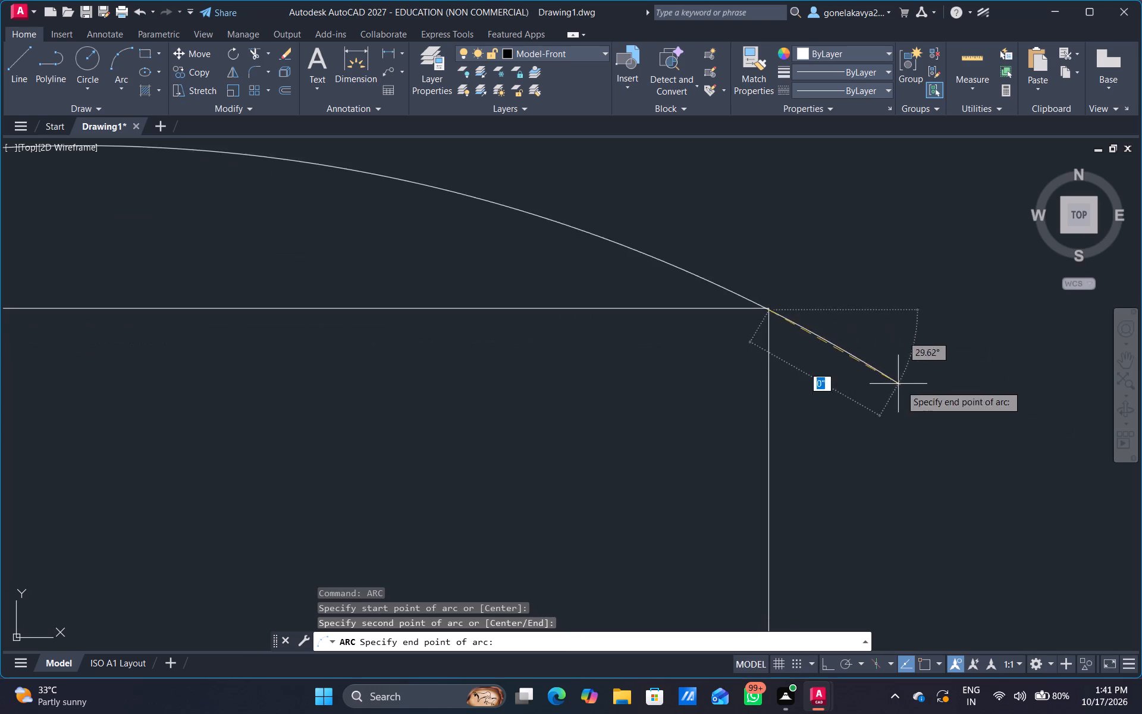
scroll(965, 419, "down", 4)
middle_click_drag(1037, 479, 608, 177)
scroll(865, 337, "down", 3)
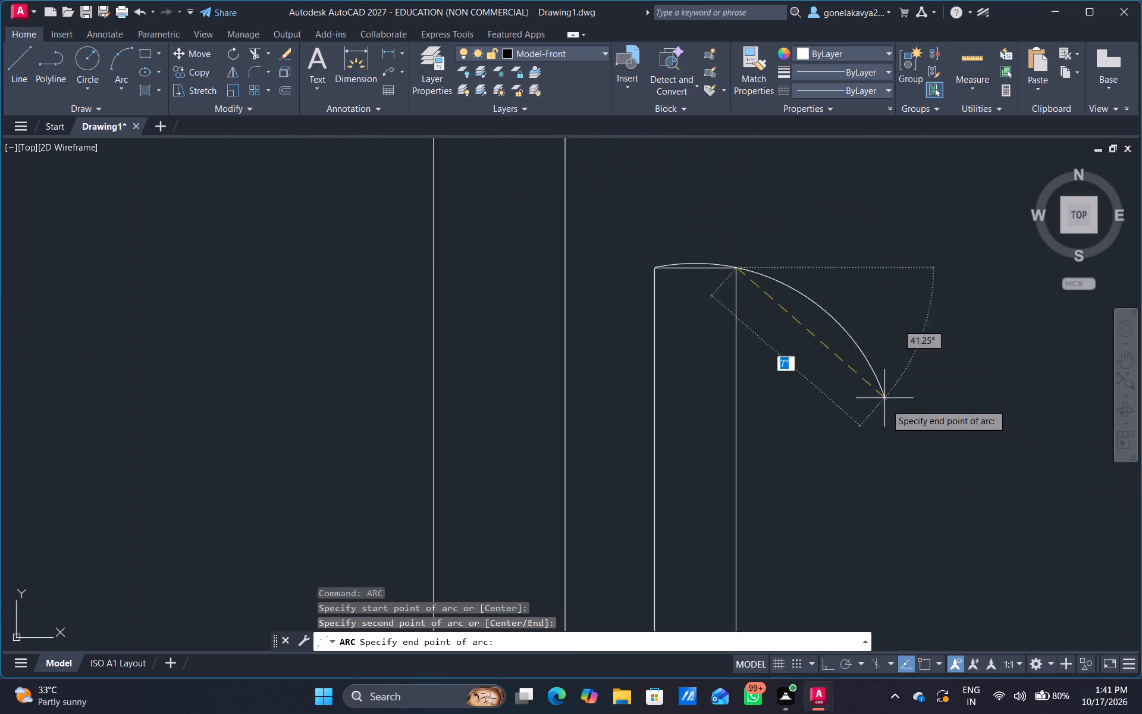
scroll(886, 405, "down", 1)
middle_click_drag(1026, 501, 641, 278)
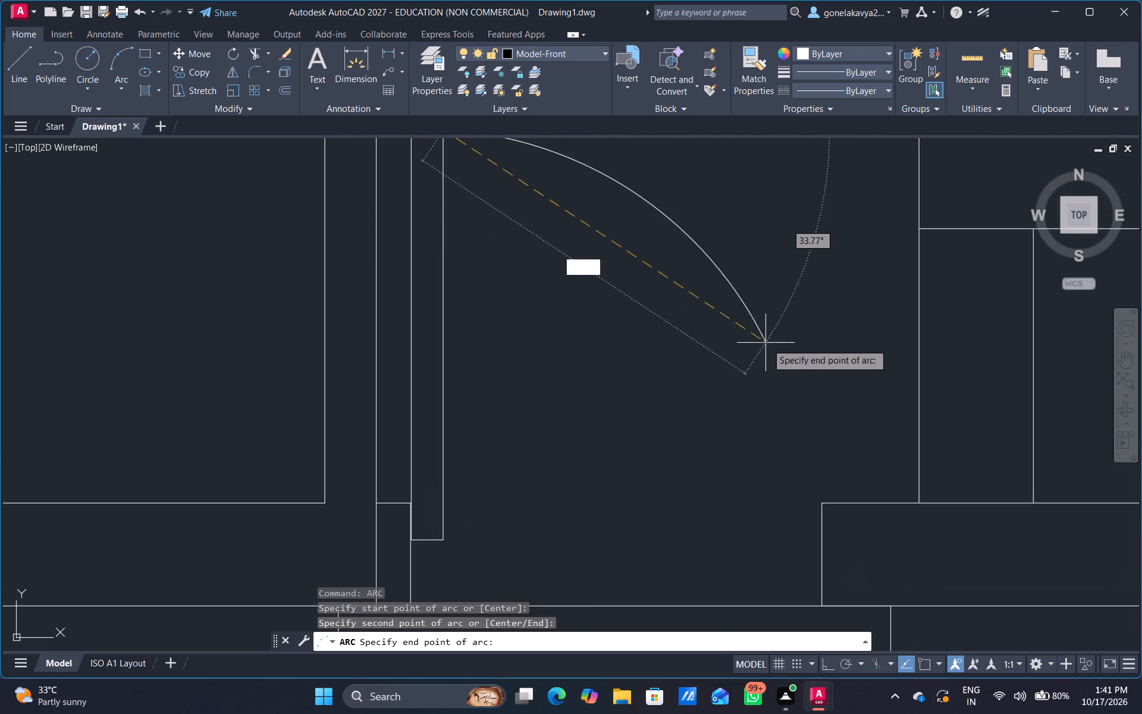
left_click(822, 512)
Draw the lower-left room's door swing as a three-point arc from the leaf's free-end corners to the partition end above.
scroll(862, 408, "down", 3)
middle_click_drag(812, 393, 842, 479)
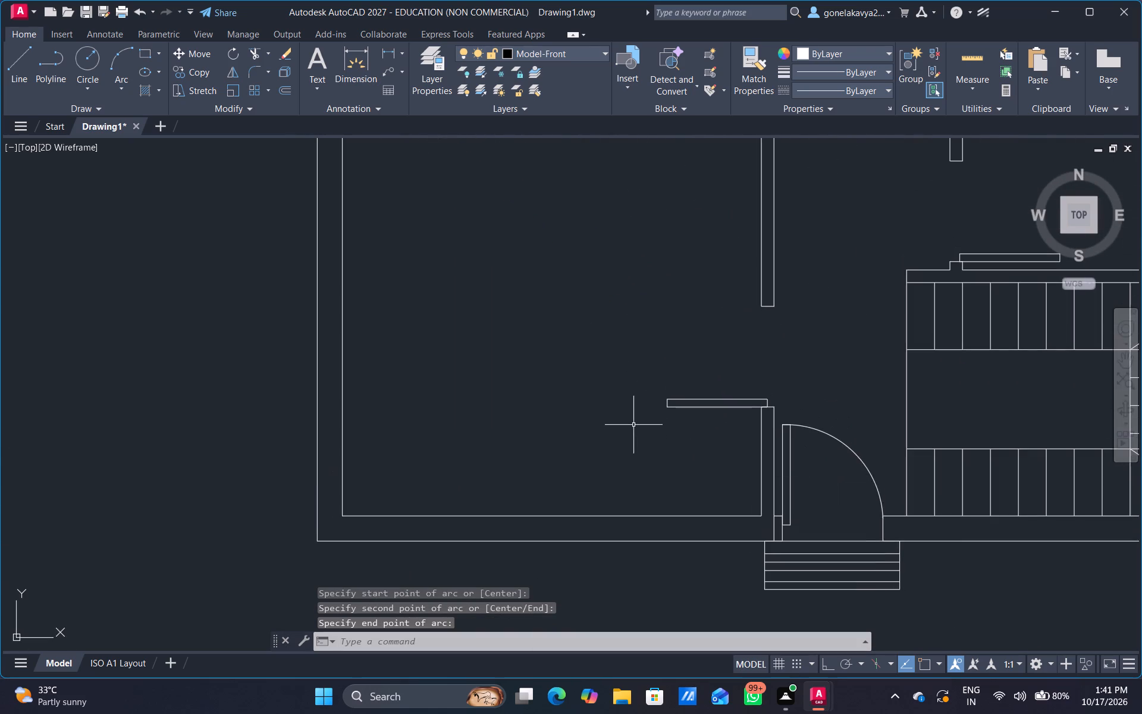
scroll(620, 412, "up", 3)
middle_click_drag(747, 490, 265, 513)
key("space")
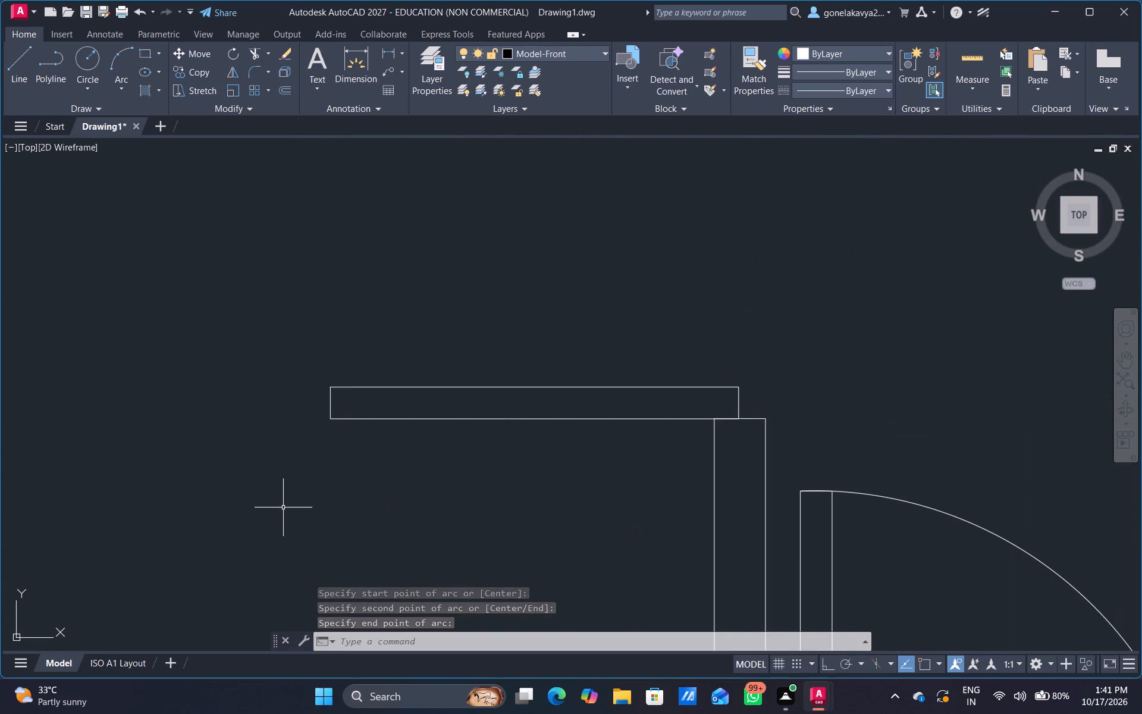
scroll(309, 407, "up", 3)
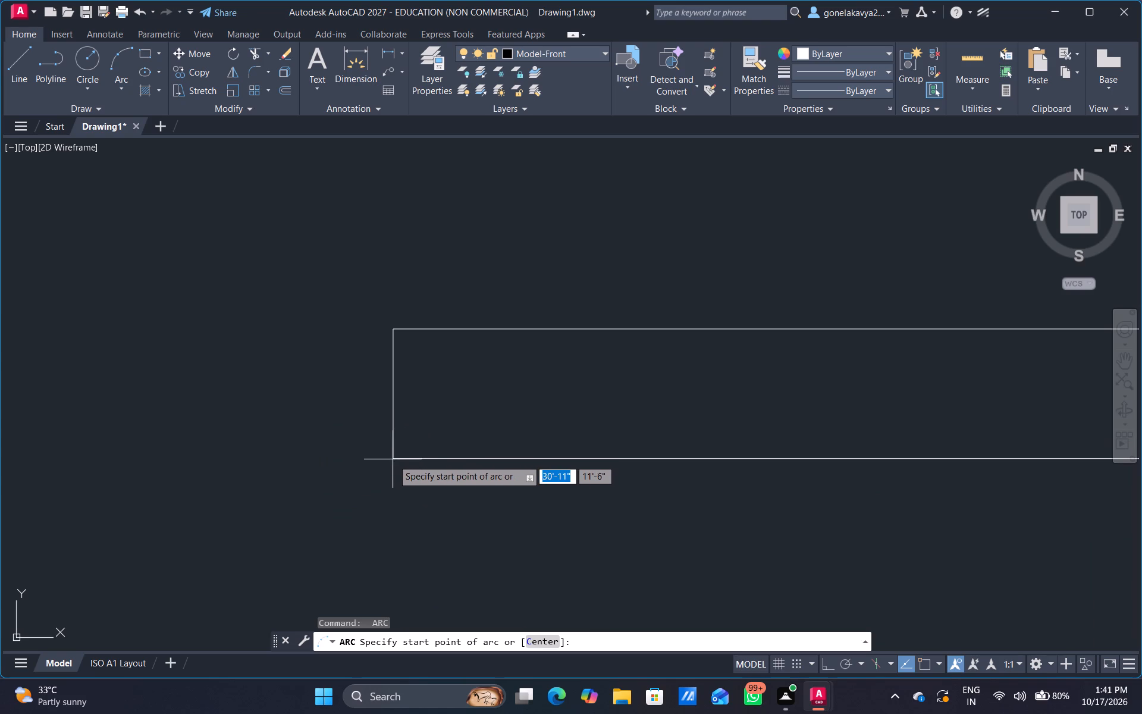
left_click_drag(393, 459, 393, 453)
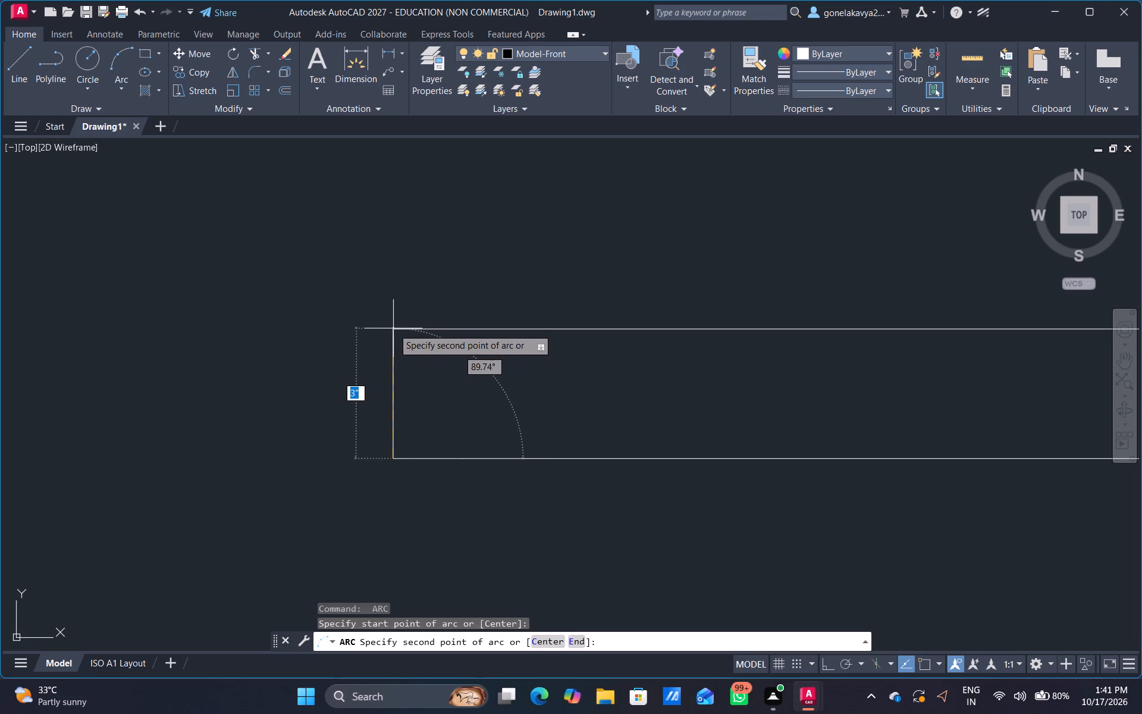
left_click_drag(393, 328, 397, 322)
scroll(674, 96, "down", 3)
middle_click_drag(760, 181, 491, 450)
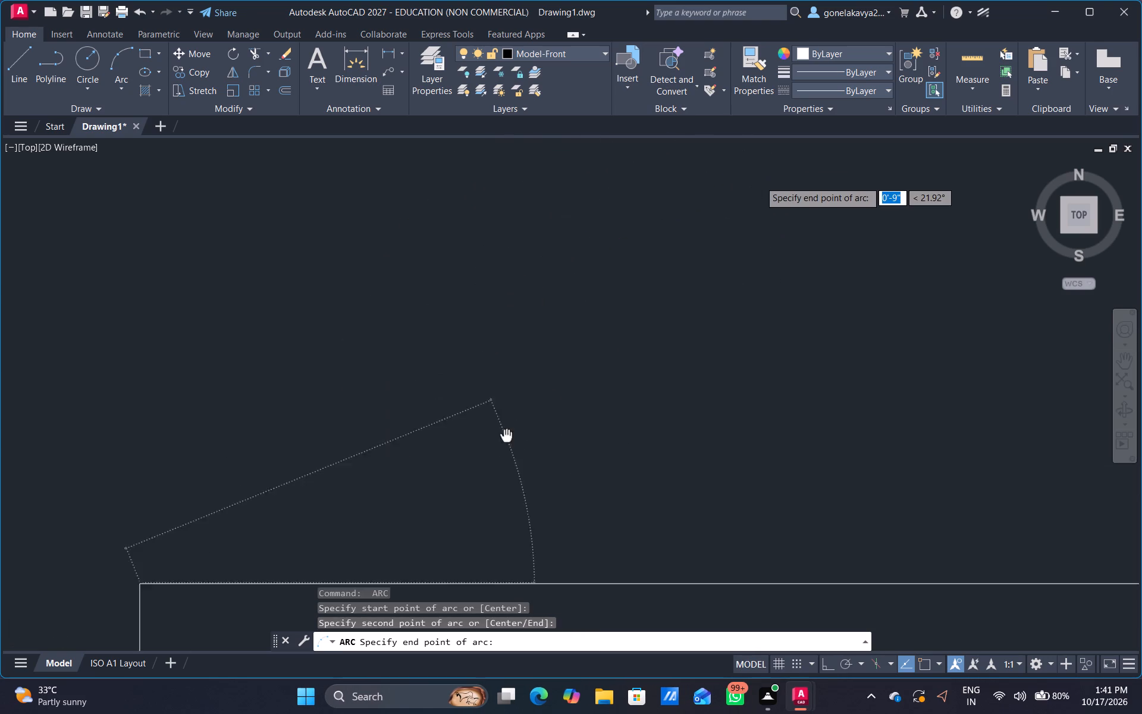
middle_click_drag(491, 450, 458, 481)
scroll(728, 274, "down", 3)
middle_click_drag(830, 217, 597, 515)
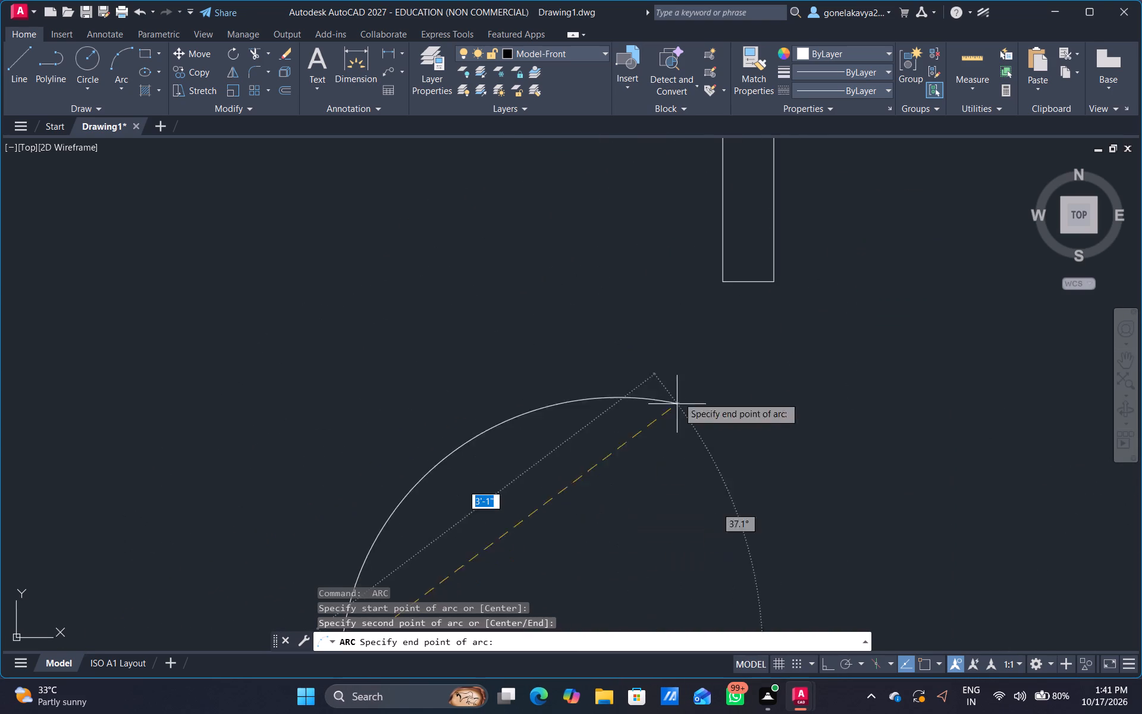
scroll(713, 271, "up", 3)
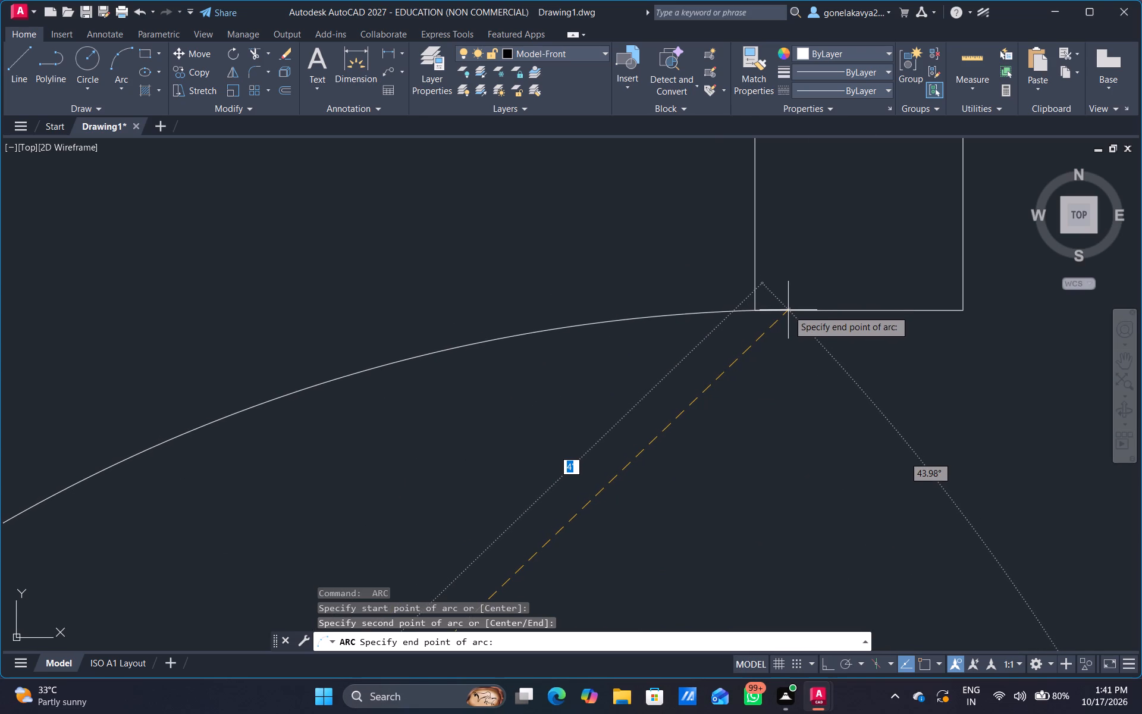
left_click(788, 310)
Draw the door swing of the small room above the staircase as a three-point arc from the leaf's free-end corners to the upper wall stub.
scroll(787, 314, "down", 5)
scroll(855, 350, "down", 2)
middle_click_drag(865, 350, 869, 358)
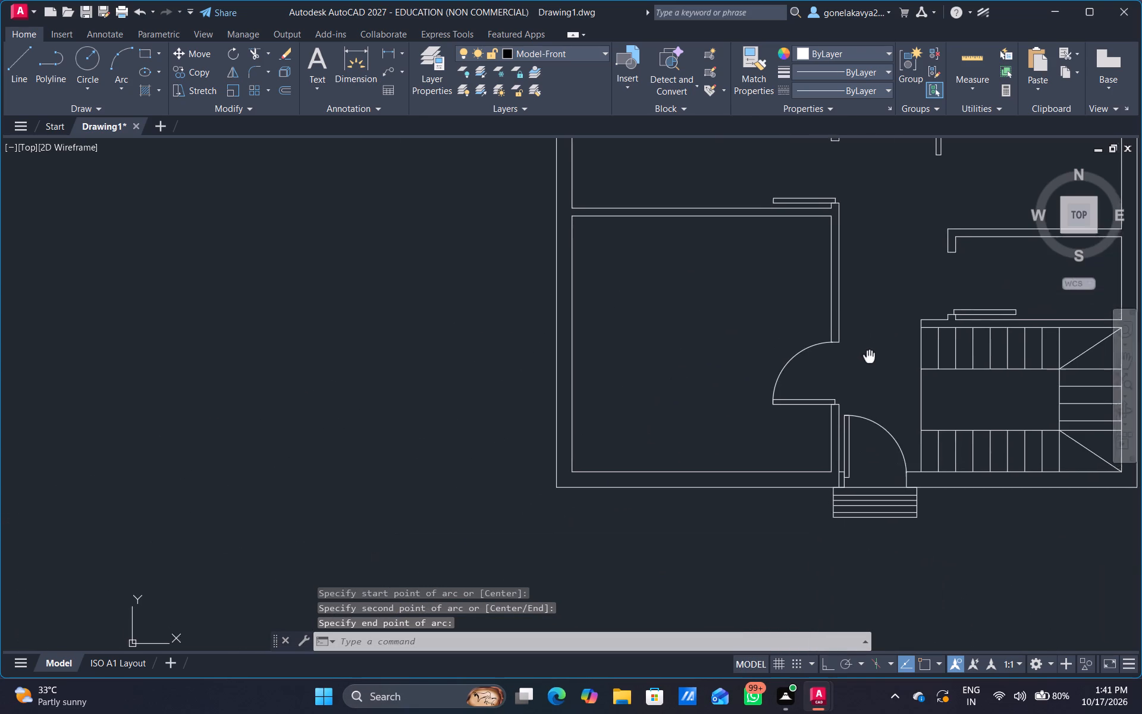
middle_click_drag(869, 358, 480, 450)
scroll(598, 435, "up", 5)
middle_click_drag(682, 320, 660, 406)
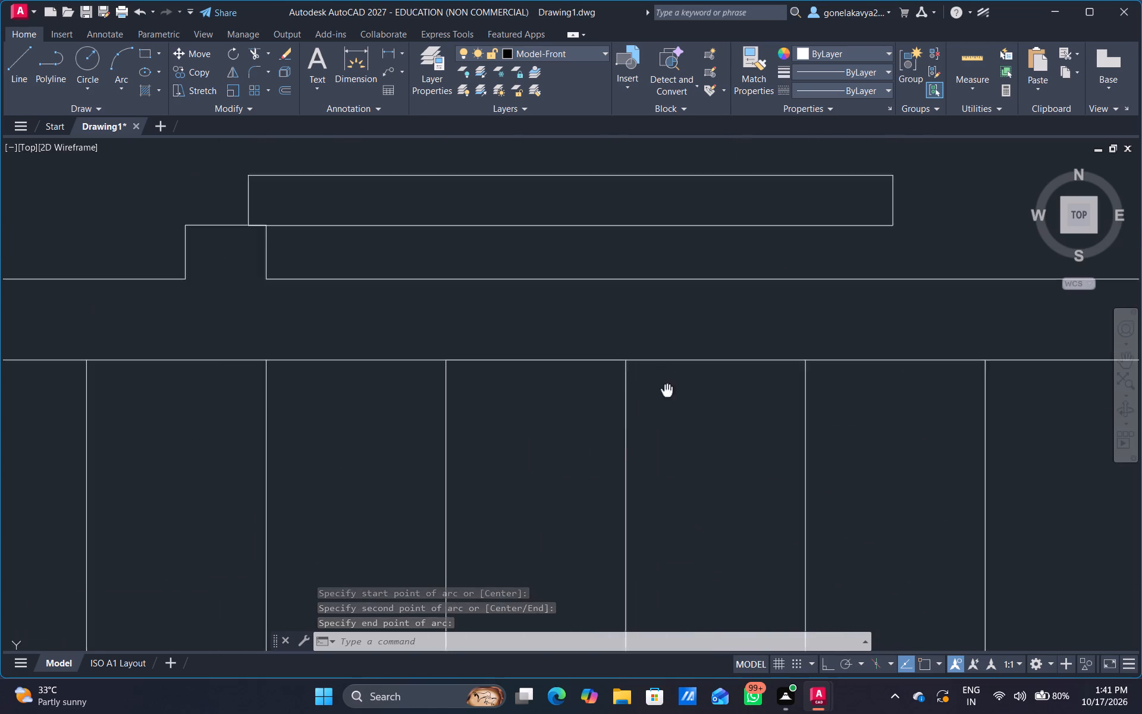
middle_click_drag(660, 406, 464, 551)
key("space")
scroll(621, 434, "up", 2)
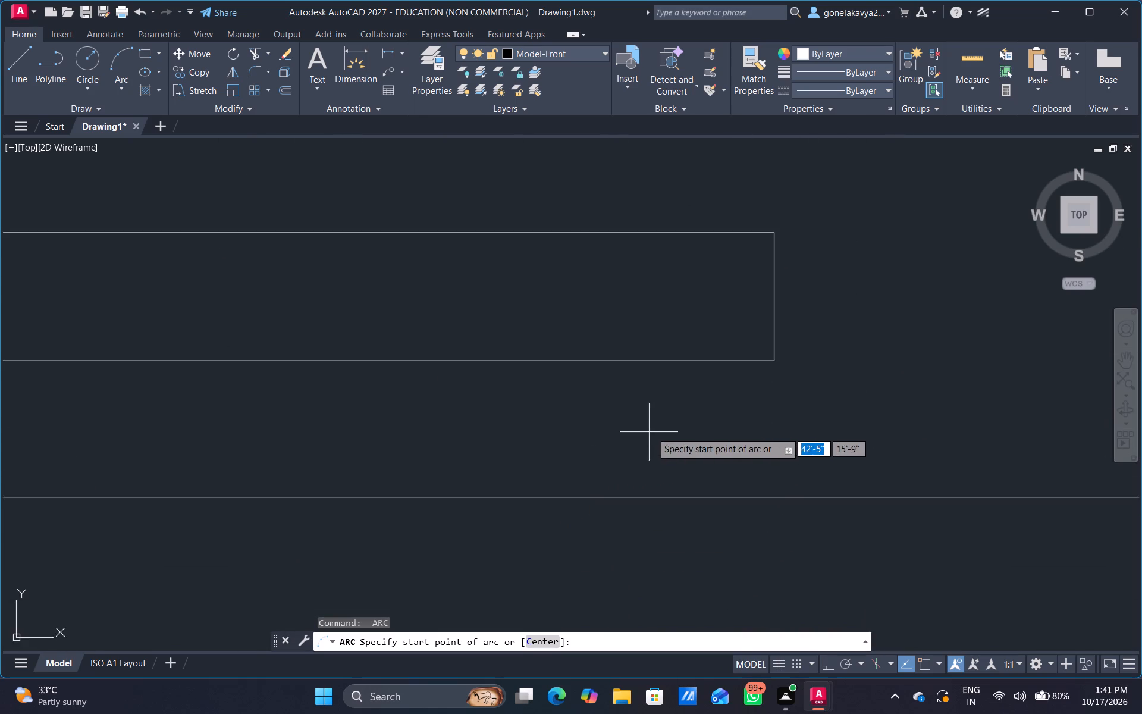
middle_click_drag(668, 430, 587, 572)
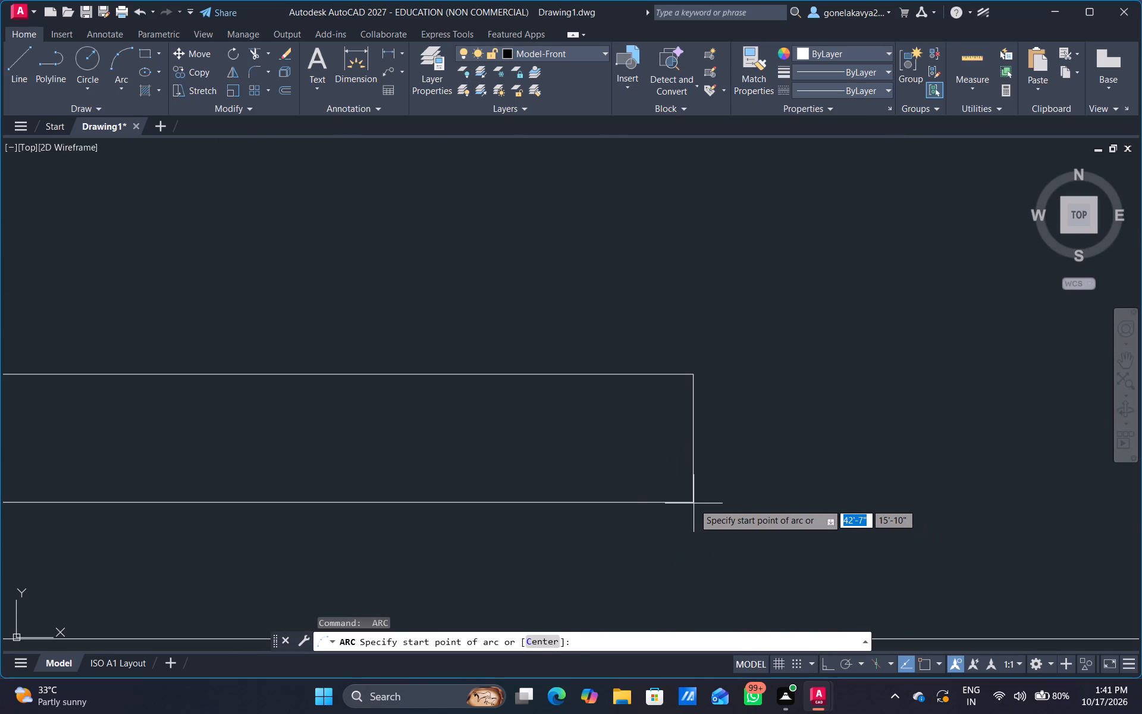
left_click_drag(694, 503, 692, 498)
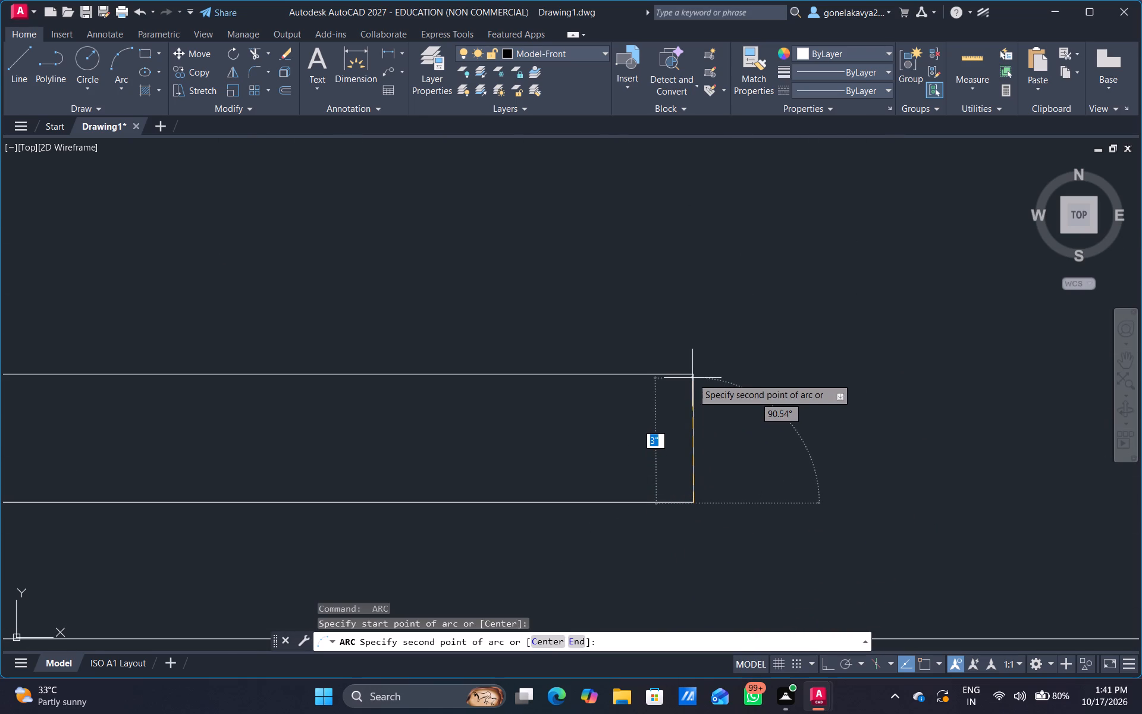
left_click_drag(692, 374, 692, 366)
scroll(541, 209, "down", 3)
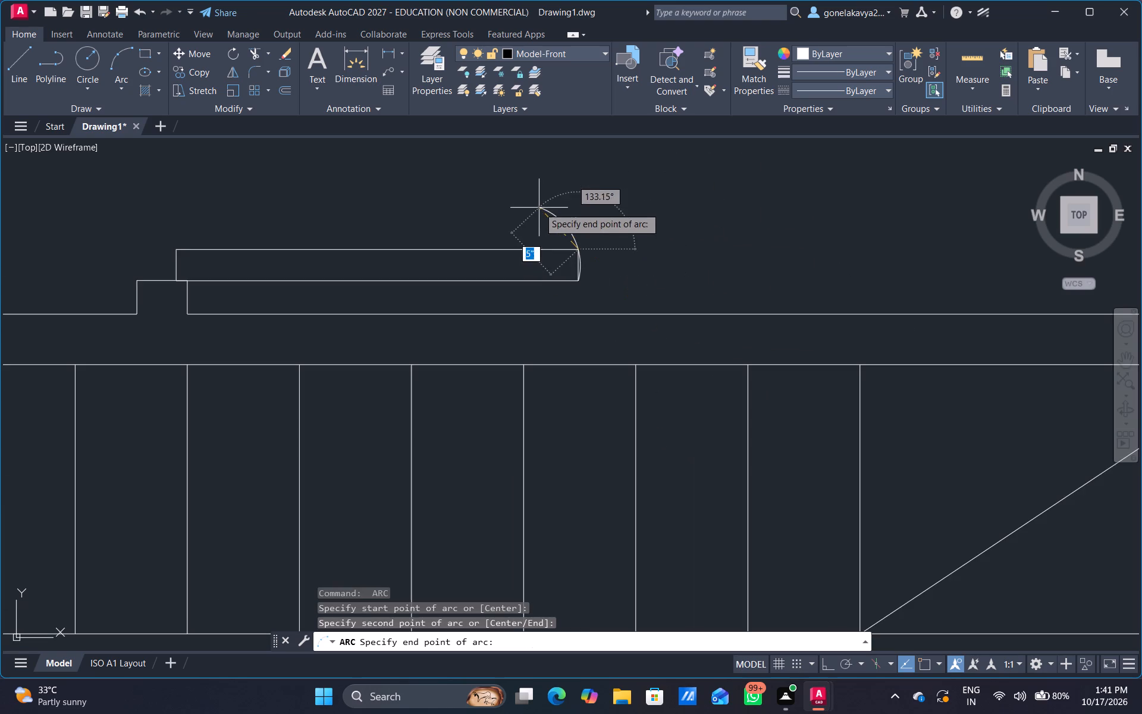
middle_click_drag(529, 195, 771, 493)
middle_click_drag(498, 242, 689, 368)
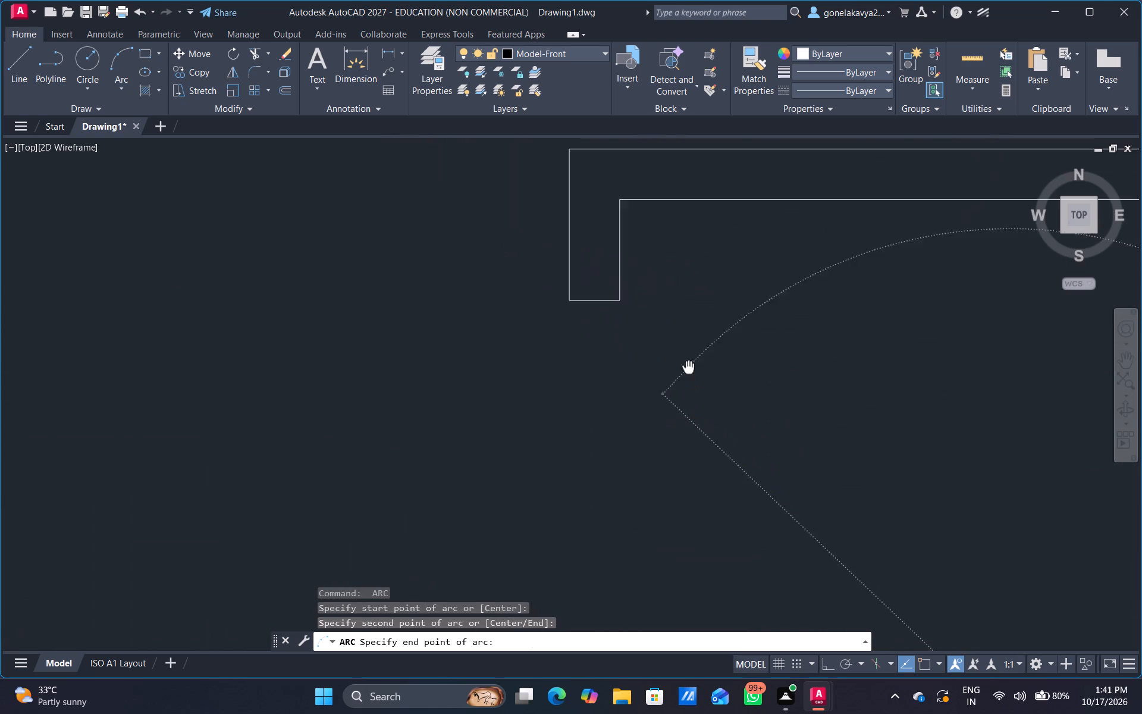
middle_click_drag(689, 368, 720, 464)
scroll(633, 405, "up", 4)
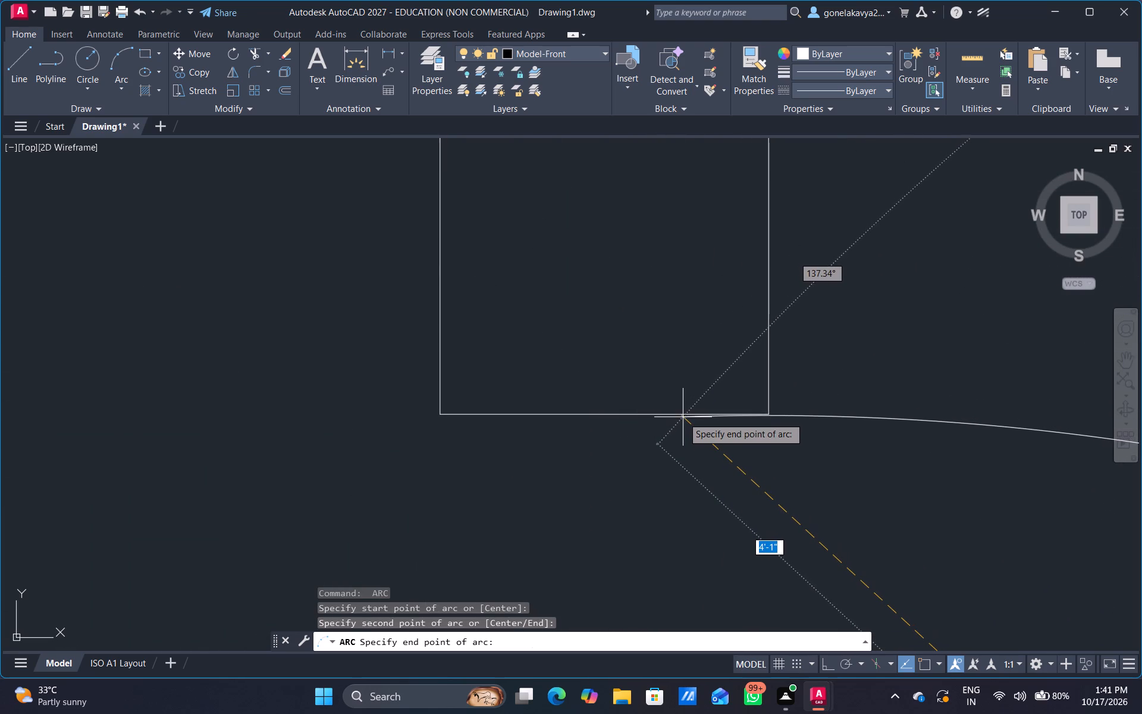
left_click(682, 415)
Draw the middle-left room's door swing as a three-point arc from the leaf's free-end corners to the partition end above.
scroll(776, 430, "down", 2)
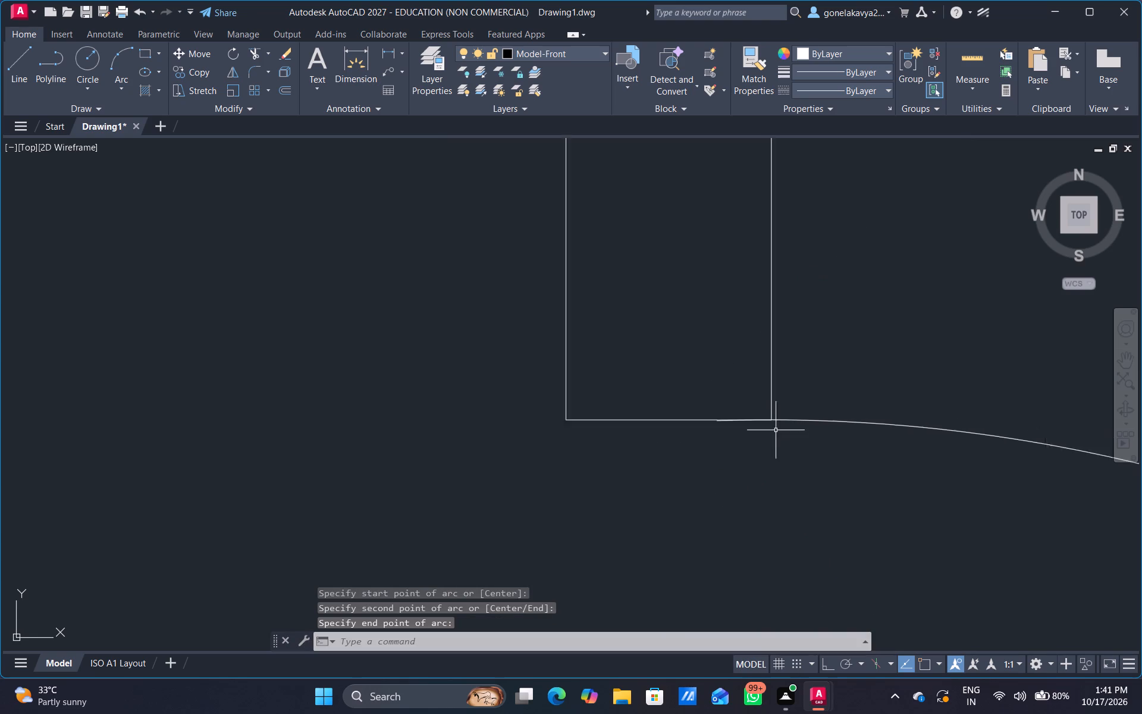
scroll(776, 430, "down", 3)
scroll(737, 509, "down", 4)
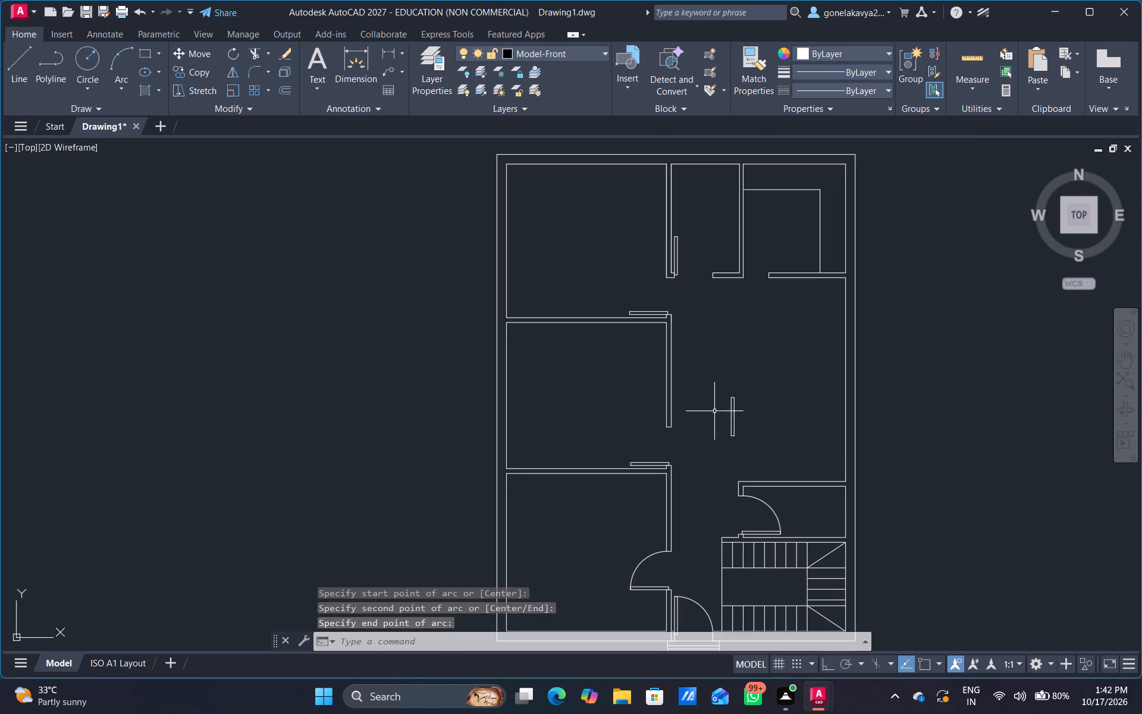
scroll(714, 411, "up", 1)
middle_click_drag(572, 502, 661, 459)
scroll(682, 450, "up", 4)
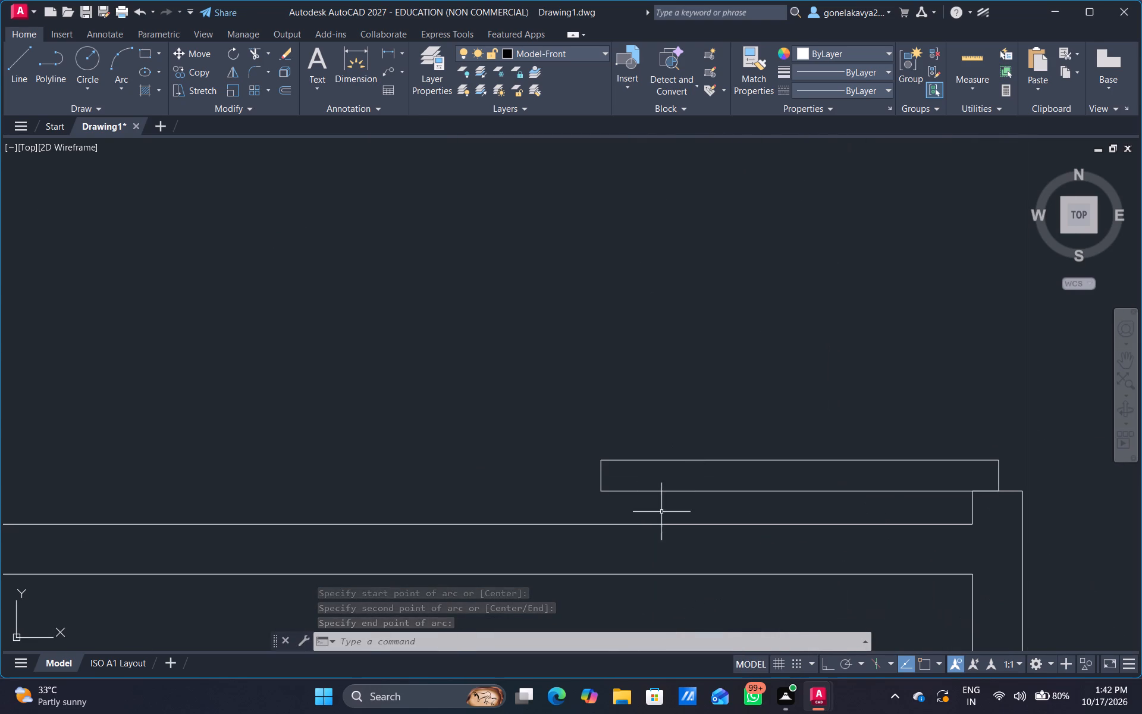
key("space")
scroll(595, 491, "up", 4)
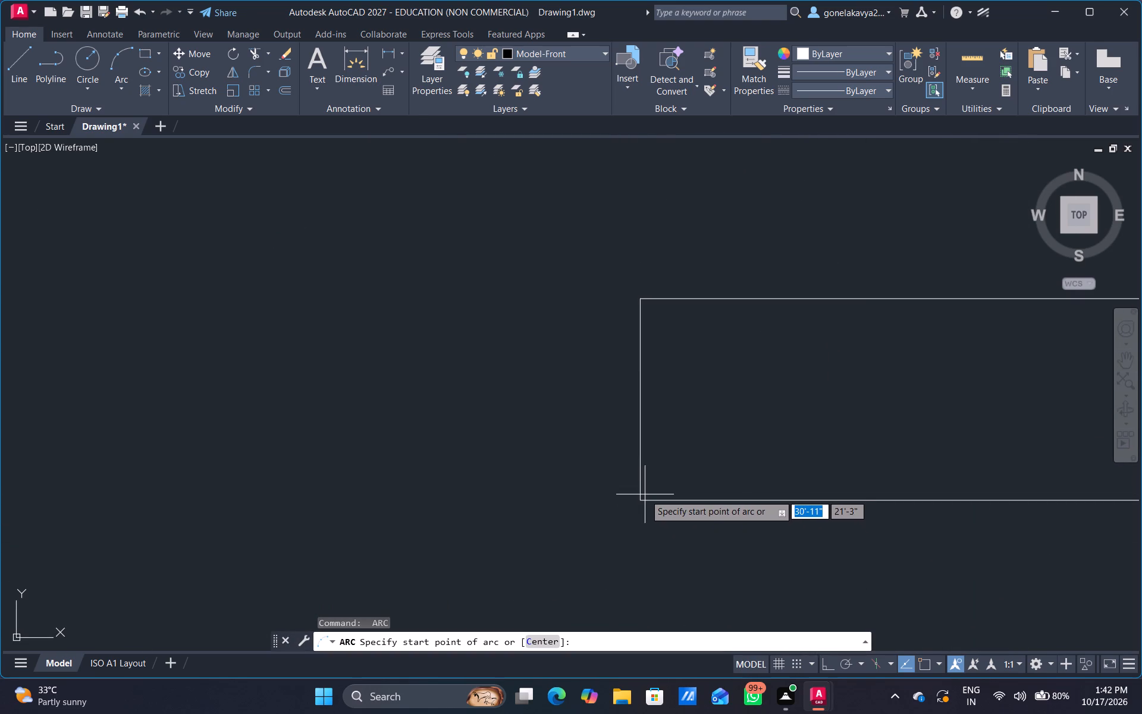
left_click_drag(639, 501, 639, 499)
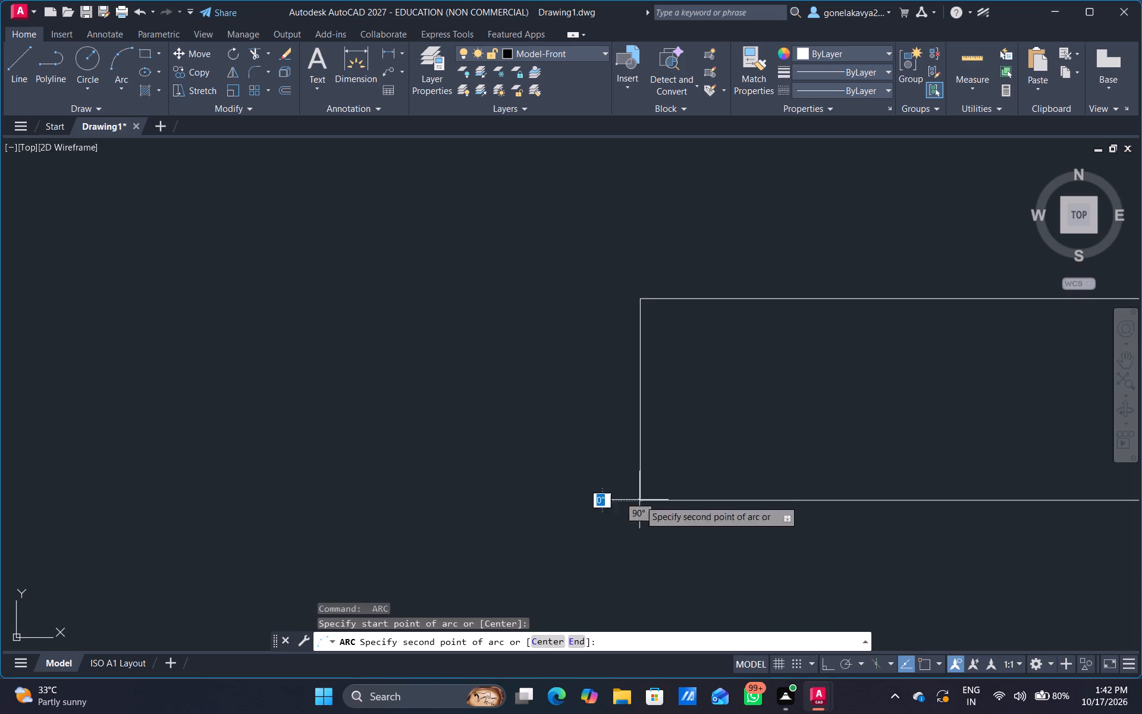
left_click_drag(639, 499, 637, 489)
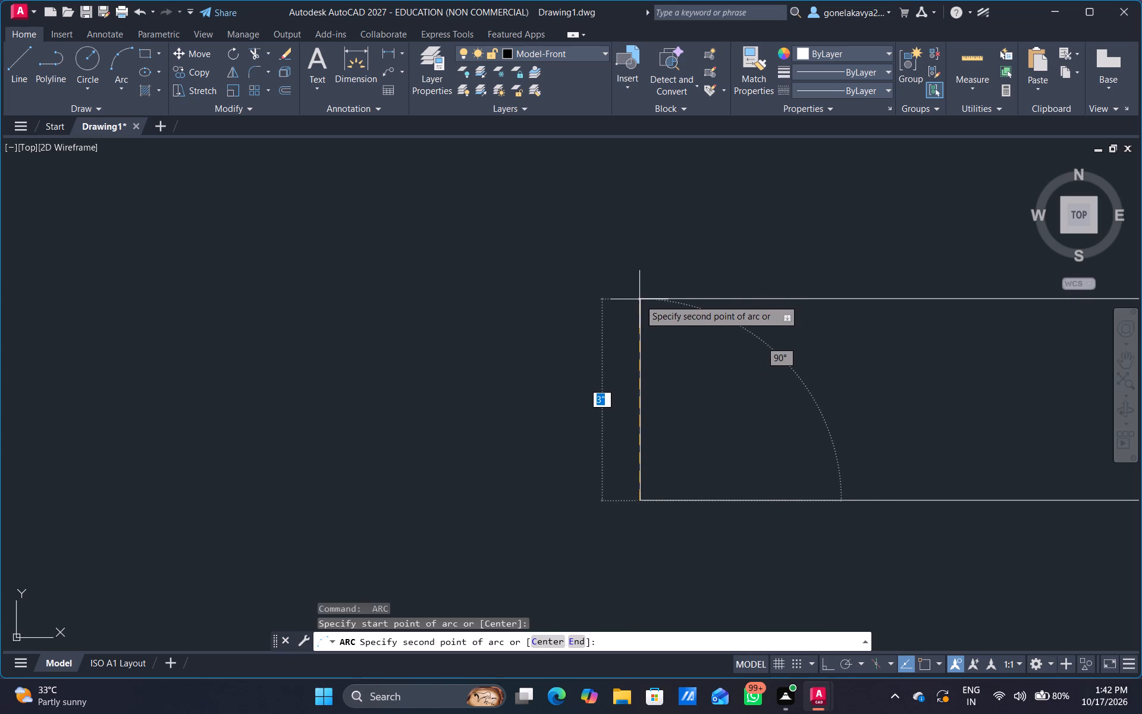
left_click(639, 299)
scroll(856, 146, "down", 3)
middle_click_drag(864, 158, 351, 585)
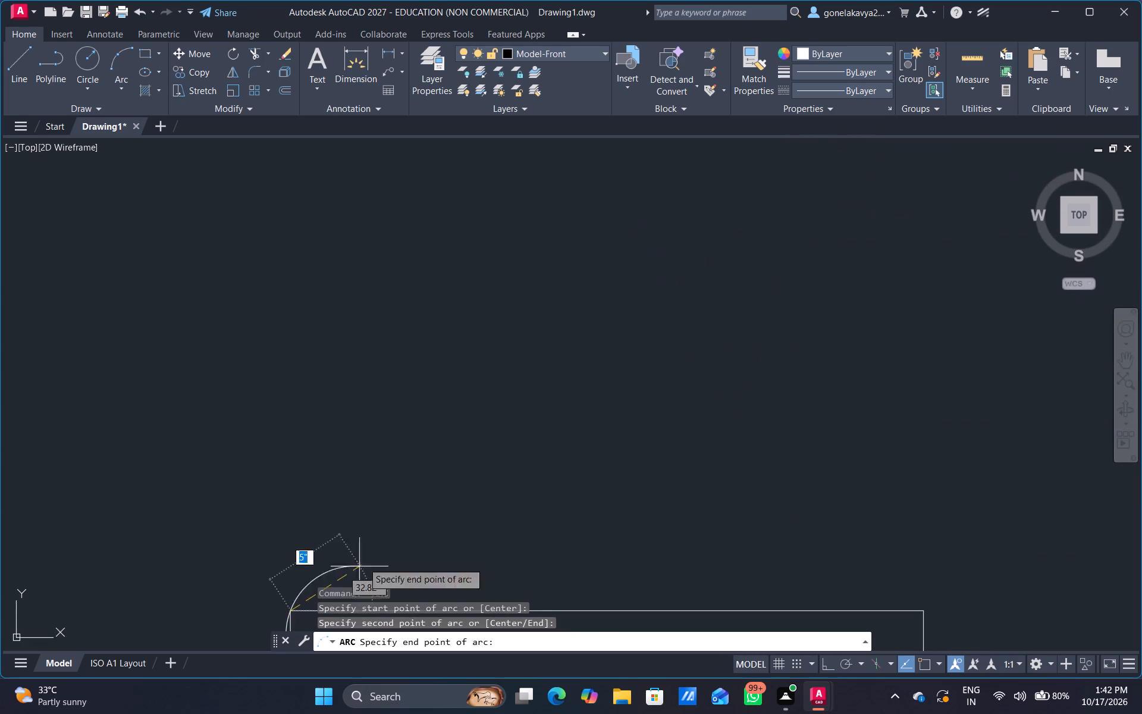
scroll(744, 223, "down", 3)
middle_click_drag(764, 221, 604, 483)
scroll(644, 421, "up", 2)
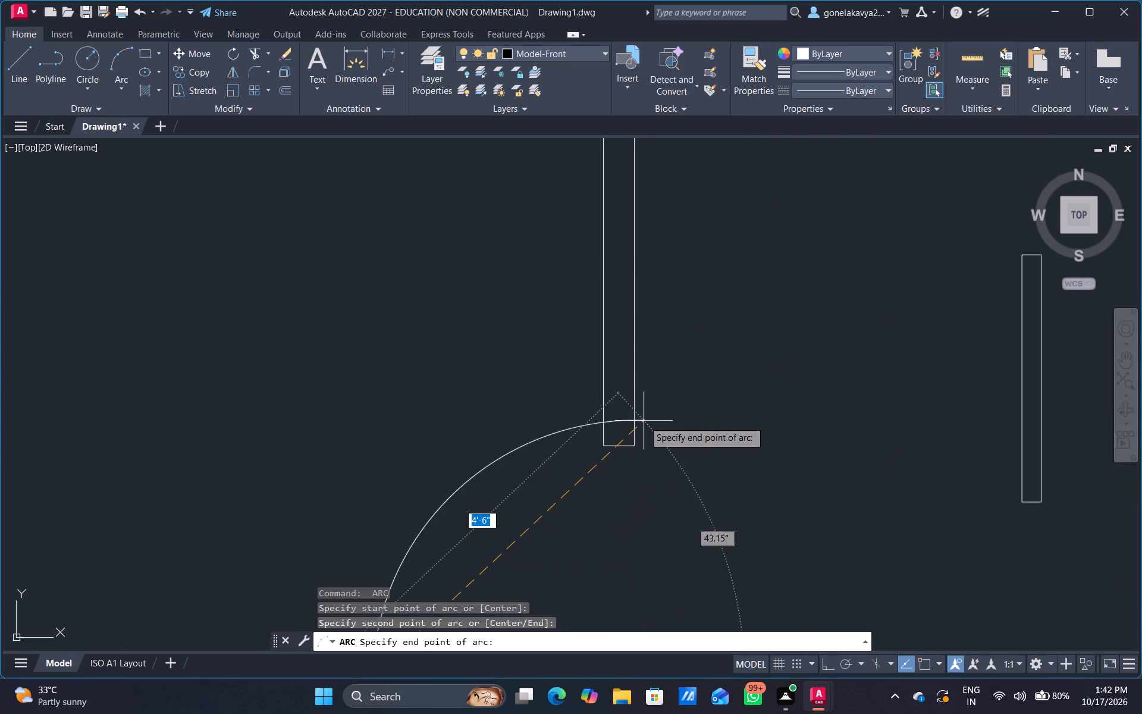
scroll(644, 421, "up", 2)
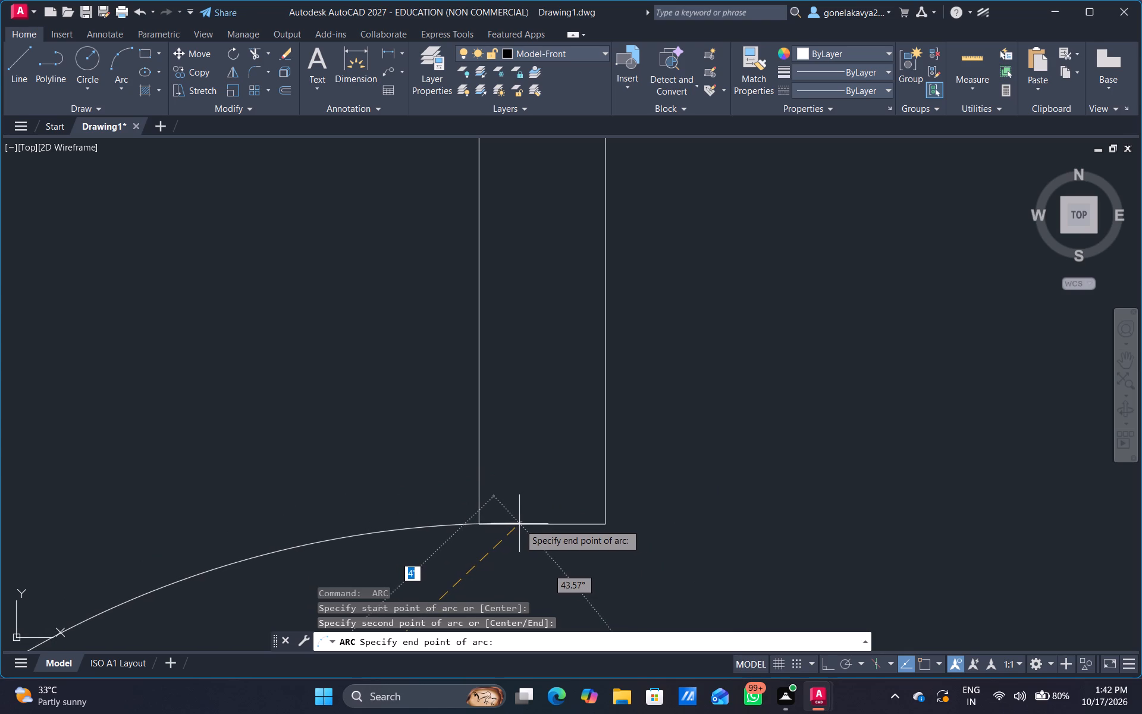
left_click(519, 524)
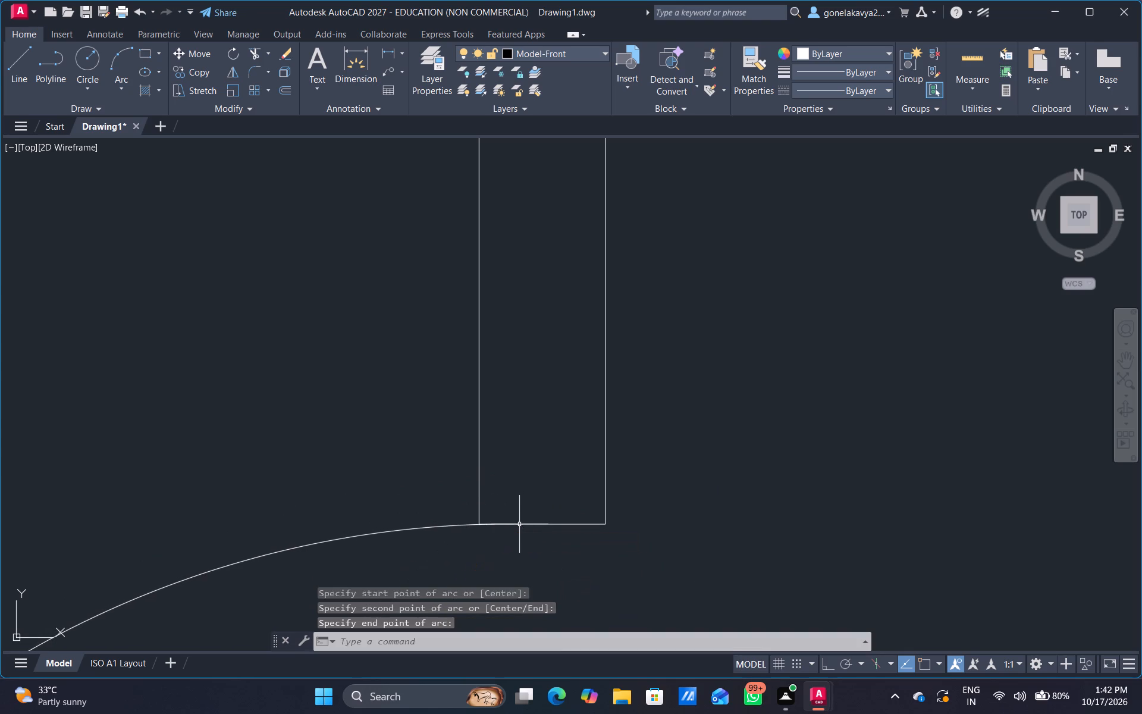
Draw the upper-left room's door swing as a three-point arc from the leaf's free-end corners to the partition end above.
scroll(573, 453, "down", 4)
scroll(622, 443, "down", 3)
middle_click_drag(621, 393, 630, 407)
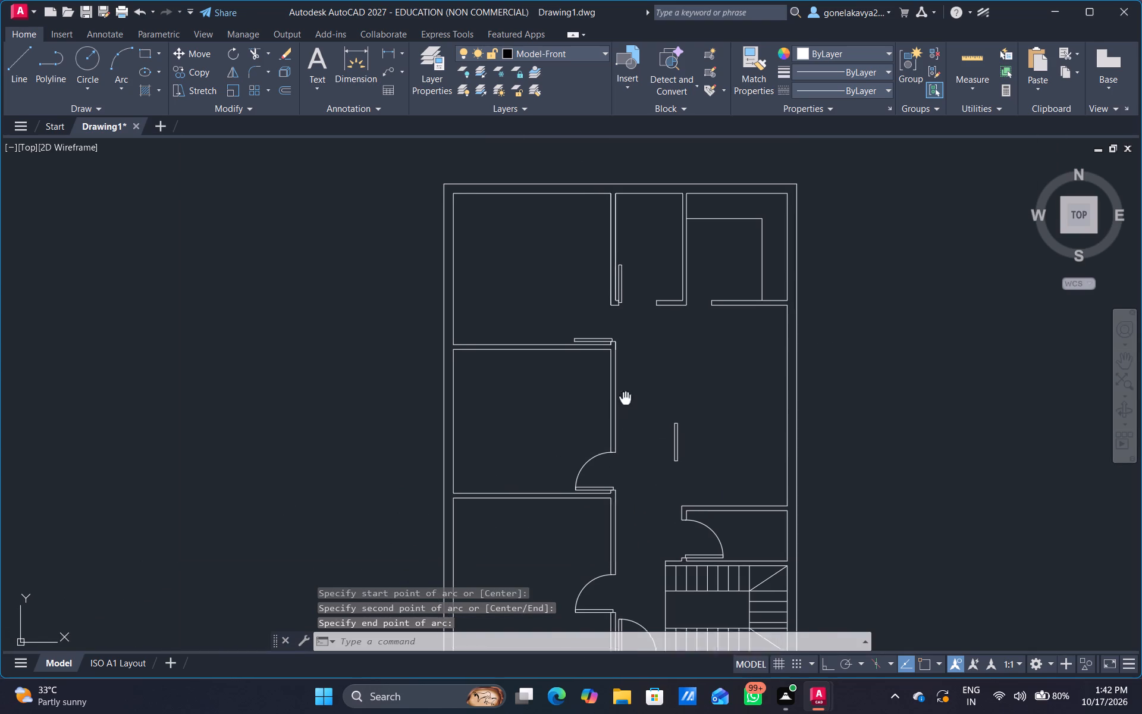
middle_click_drag(630, 407, 662, 519)
scroll(613, 479, "up", 2)
middle_click_drag(632, 519, 608, 462)
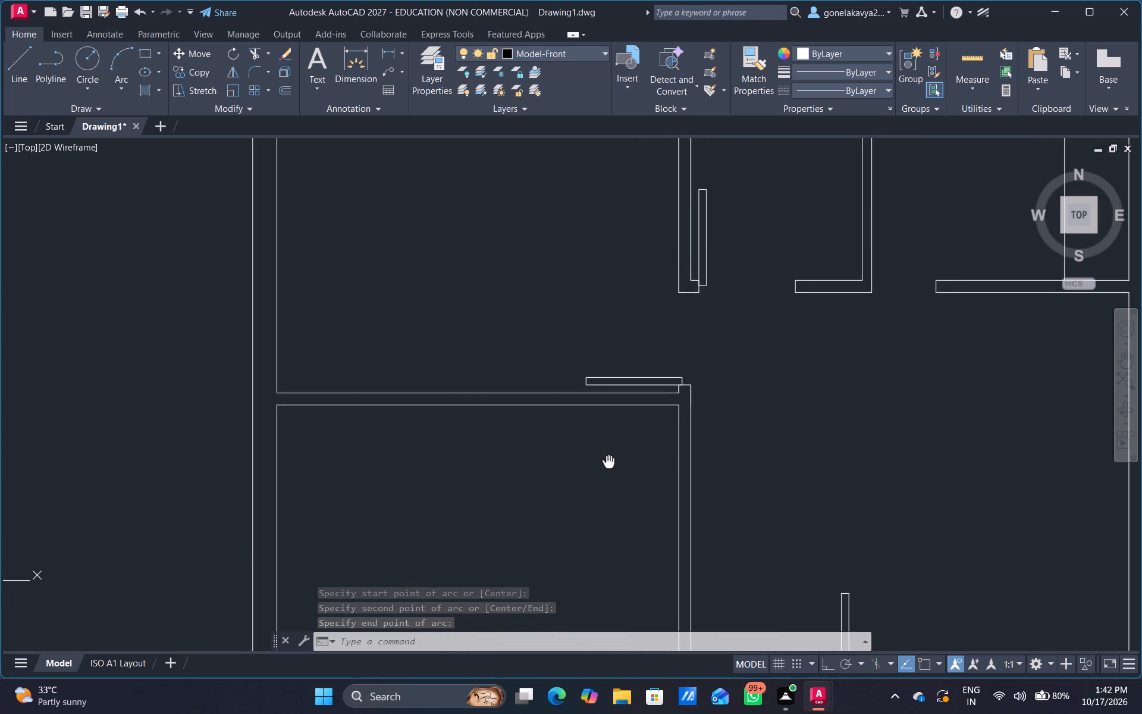
middle_click_drag(608, 462, 581, 503)
key("space")
scroll(563, 444, "up", 3)
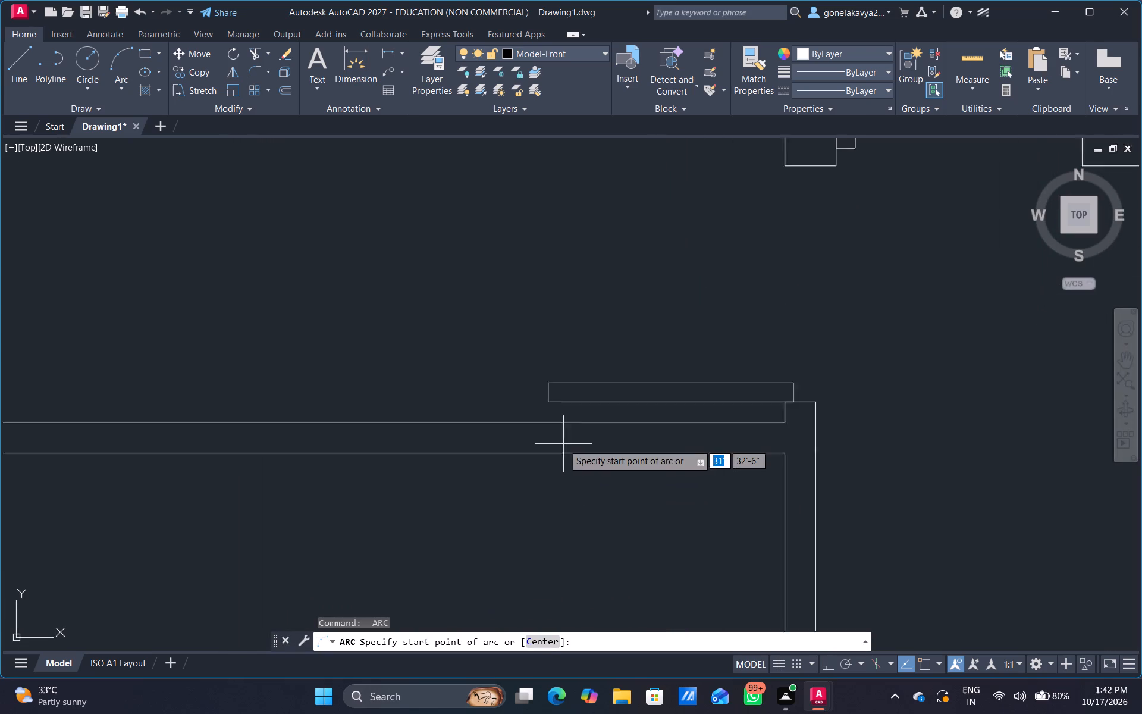
scroll(563, 444, "up", 2)
middle_click_drag(470, 273, 507, 493)
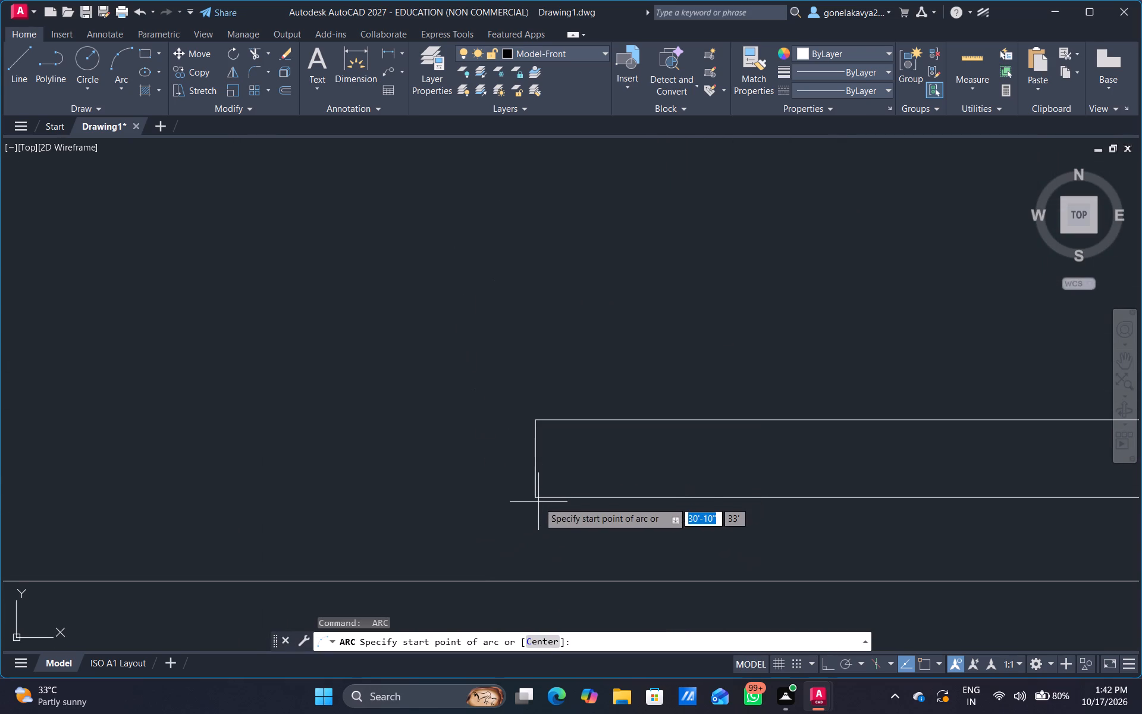
left_click_drag(536, 499, 541, 487)
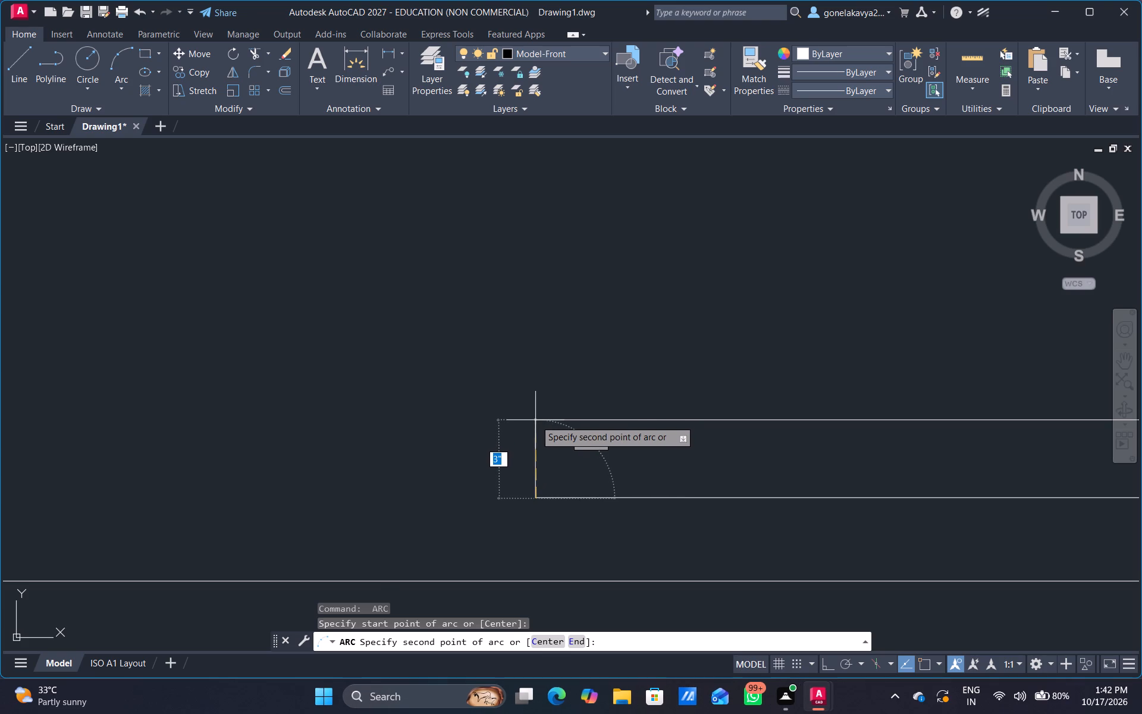
left_click(535, 420)
scroll(792, 241, "down", 3)
middle_click_drag(830, 213, 623, 544)
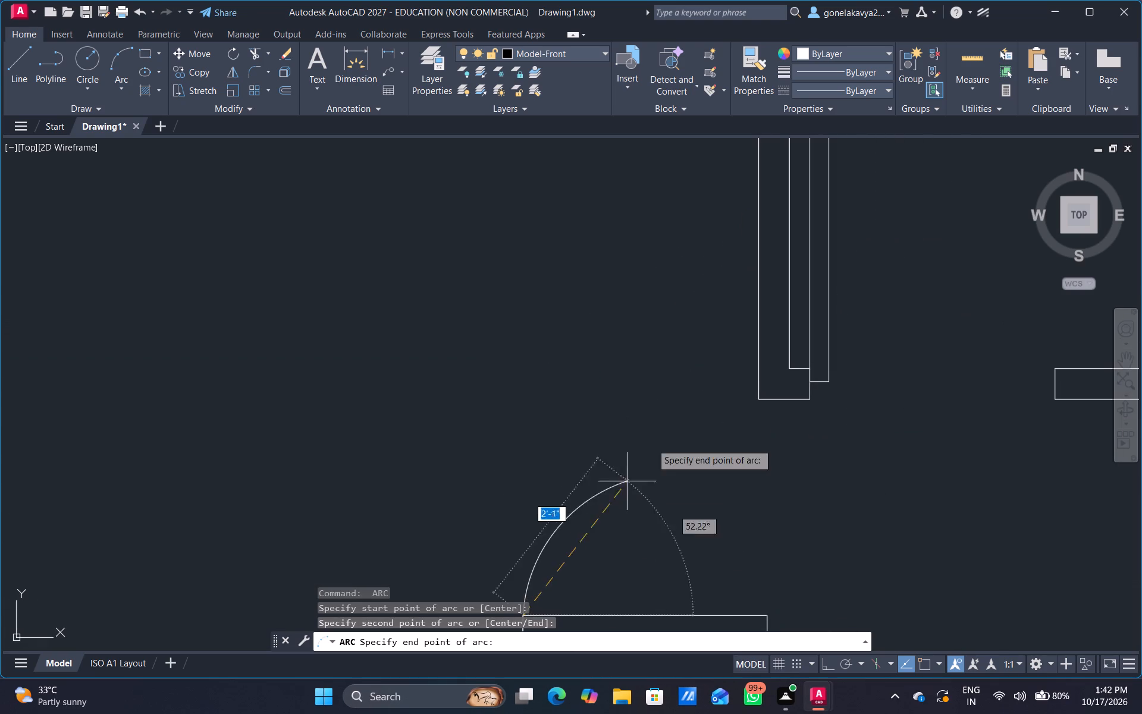
scroll(774, 394, "up", 5)
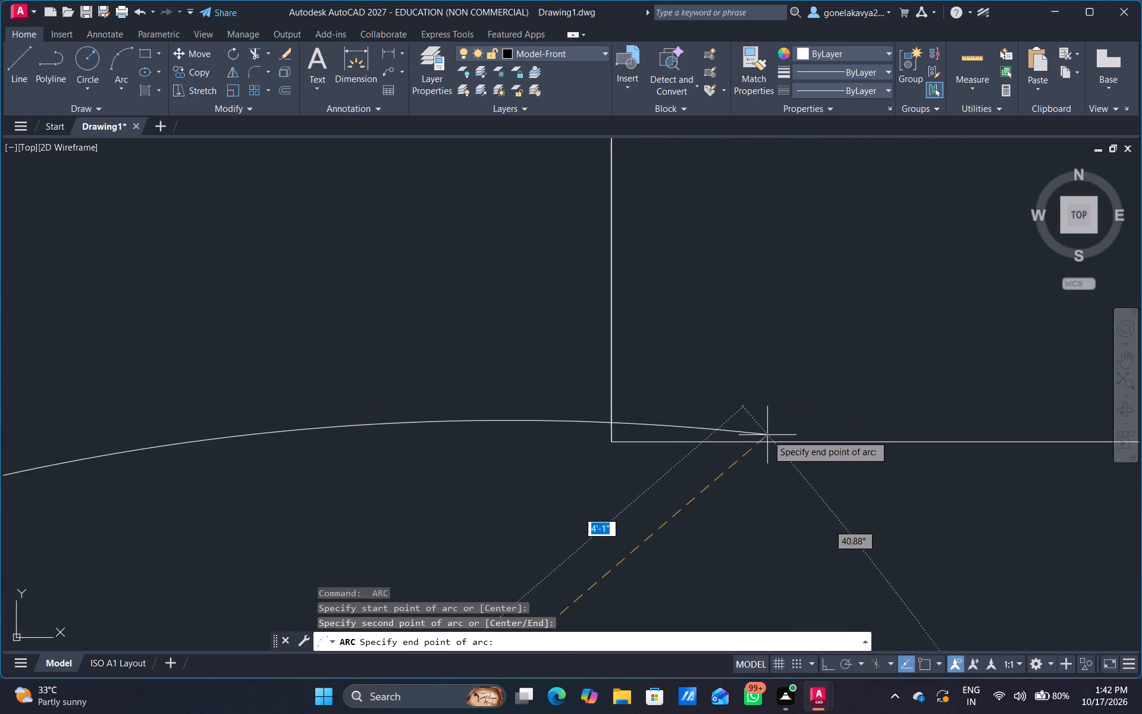
left_click(637, 443)
Draw the upper-middle room's door swing as a three-point arc through the vertical leaf's two top corners, ending on the opening's right jamb.
scroll(652, 466, "down", 4)
scroll(843, 497, "down", 2)
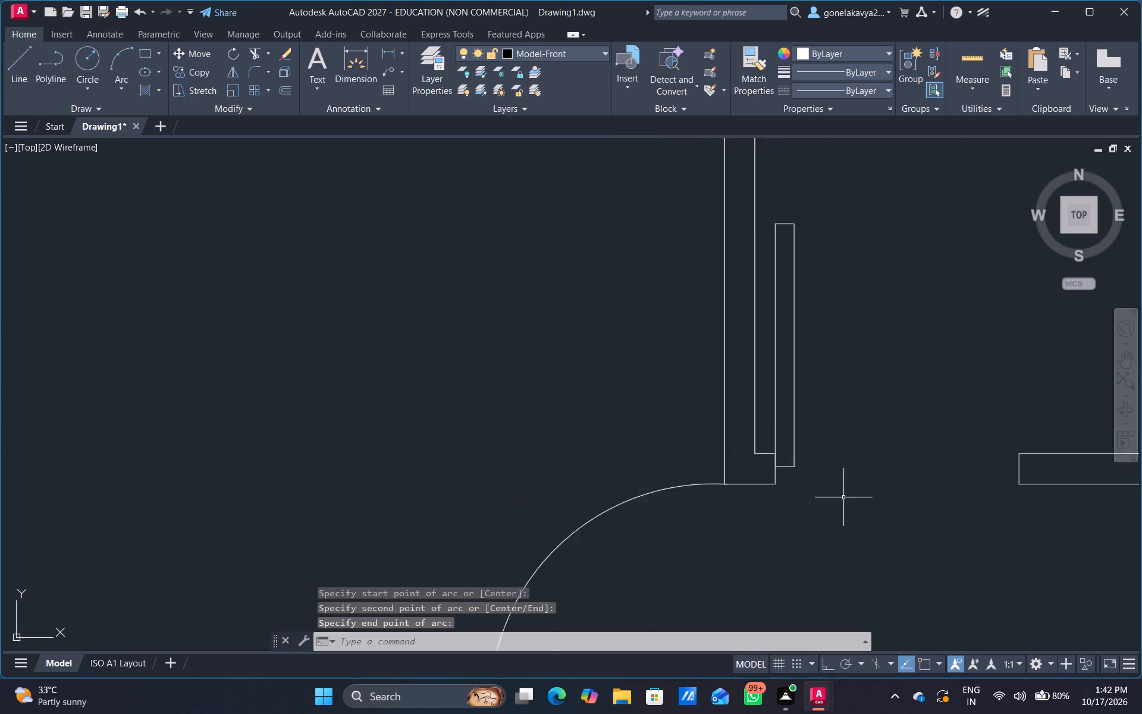
scroll(843, 497, "down", 2)
middle_click_drag(848, 471, 676, 508)
scroll(657, 491, "up", 3)
key("space")
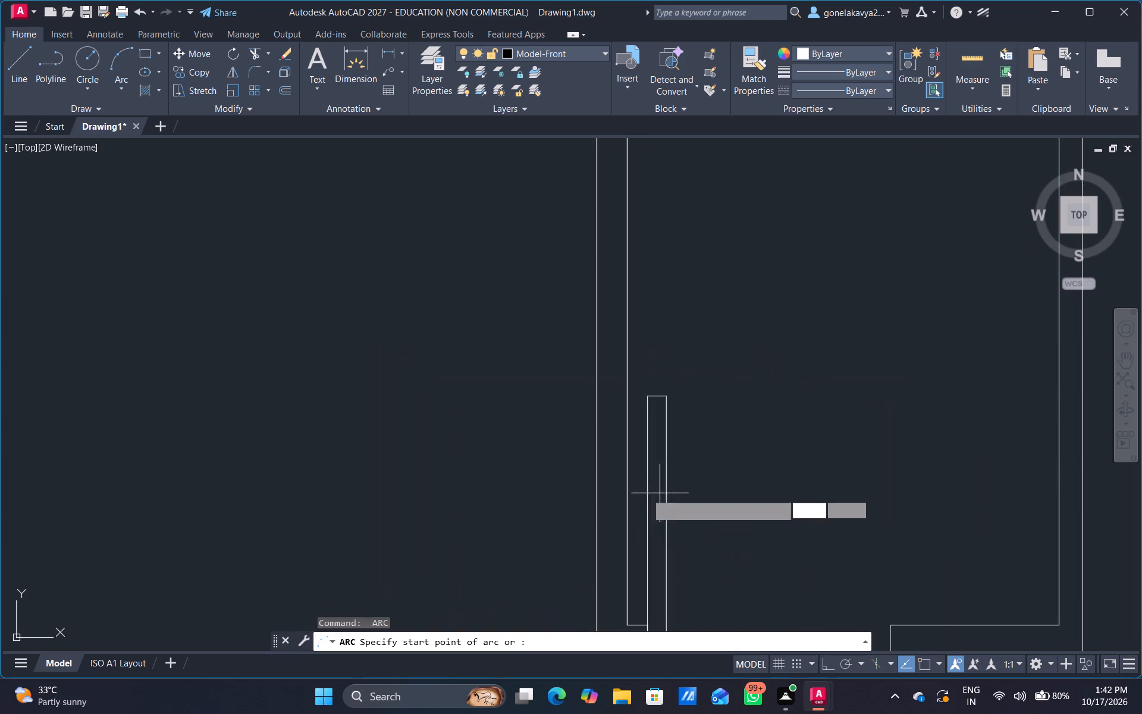
scroll(622, 418, "up", 5)
middle_click_drag(747, 341, 513, 647)
scroll(645, 524, "up", 3)
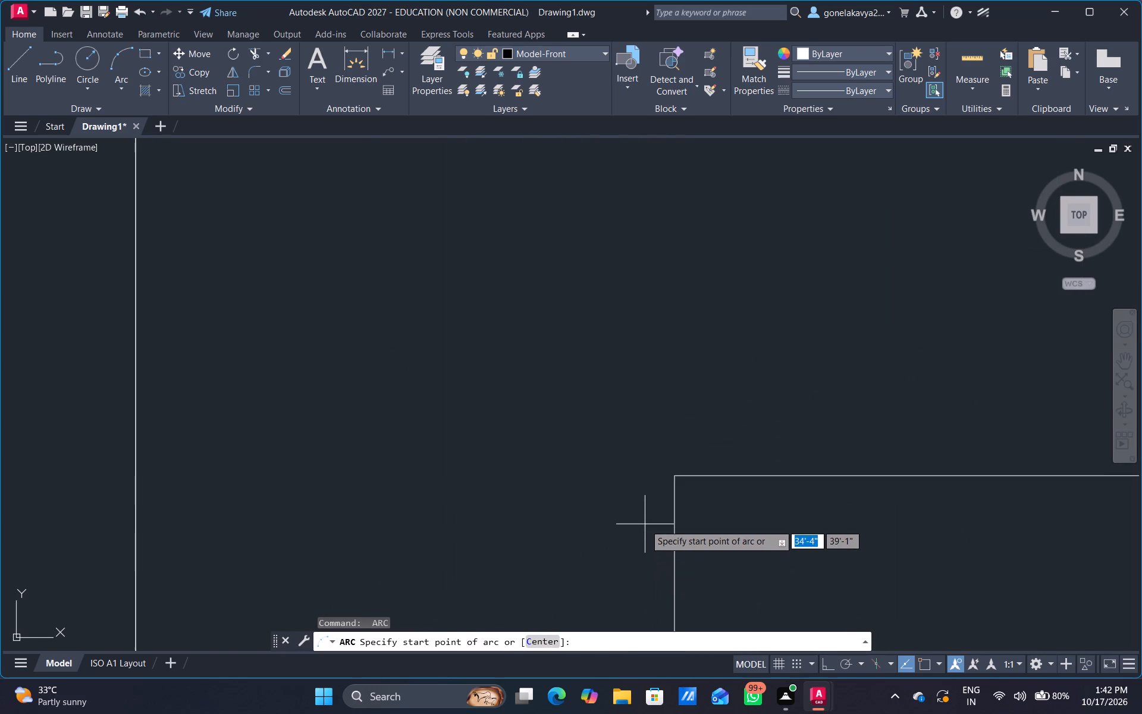
left_click(692, 448)
scroll(1015, 431, "down", 3)
middle_click_drag(1027, 447, 595, 535)
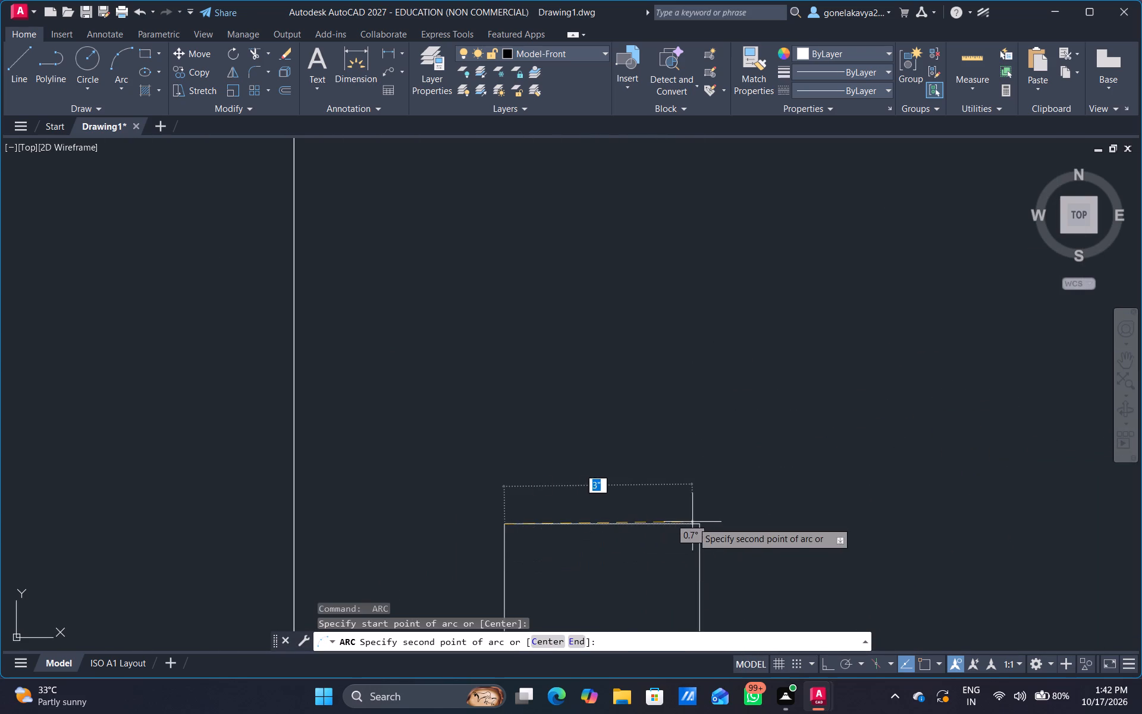
scroll(692, 522, "up", 4)
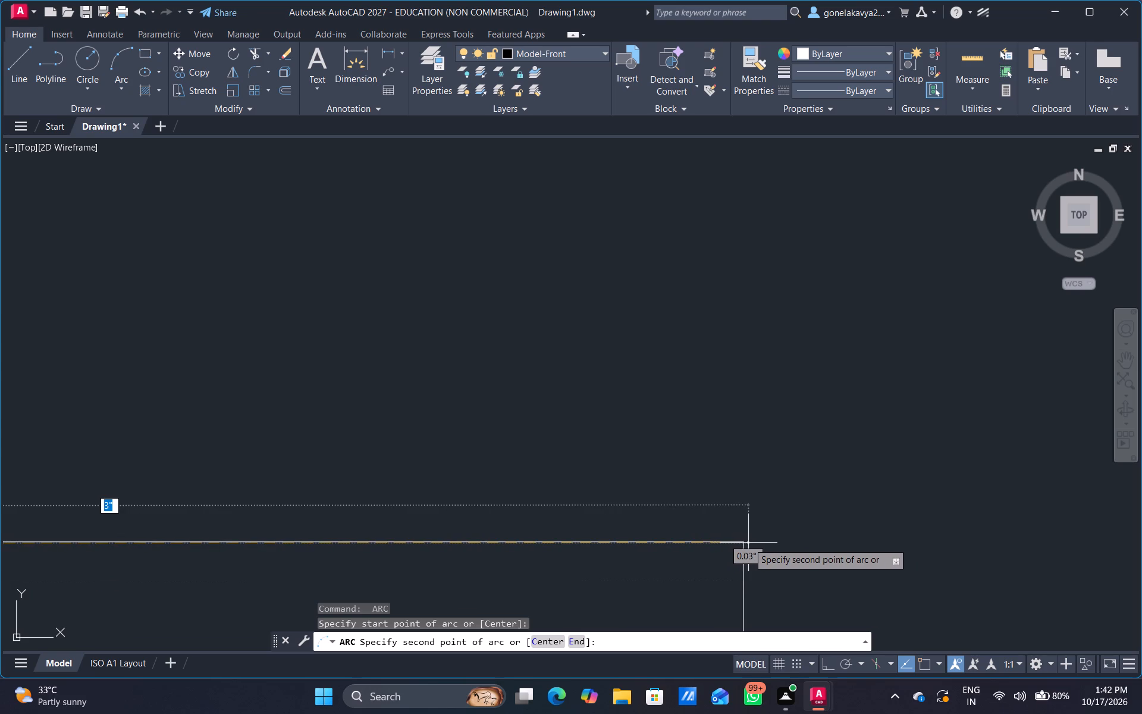
left_click(743, 542)
scroll(984, 596, "down", 4)
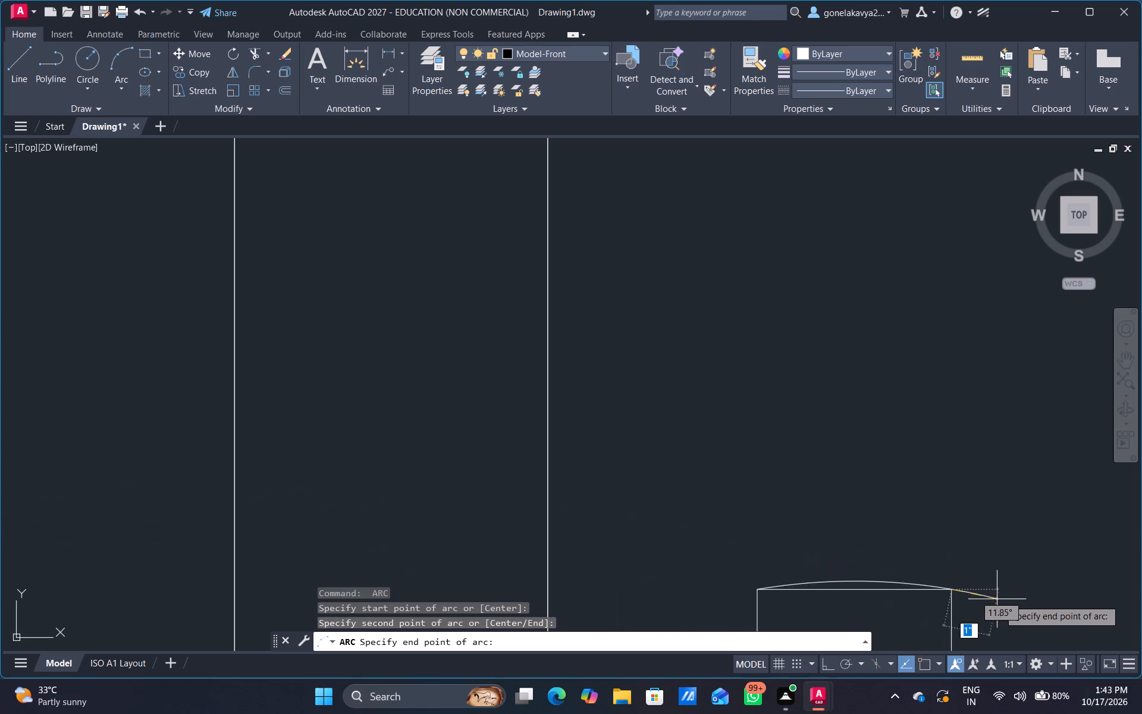
scroll(1024, 594, "down", 2)
middle_click_drag(1045, 600, 480, 307)
scroll(782, 450, "down", 3)
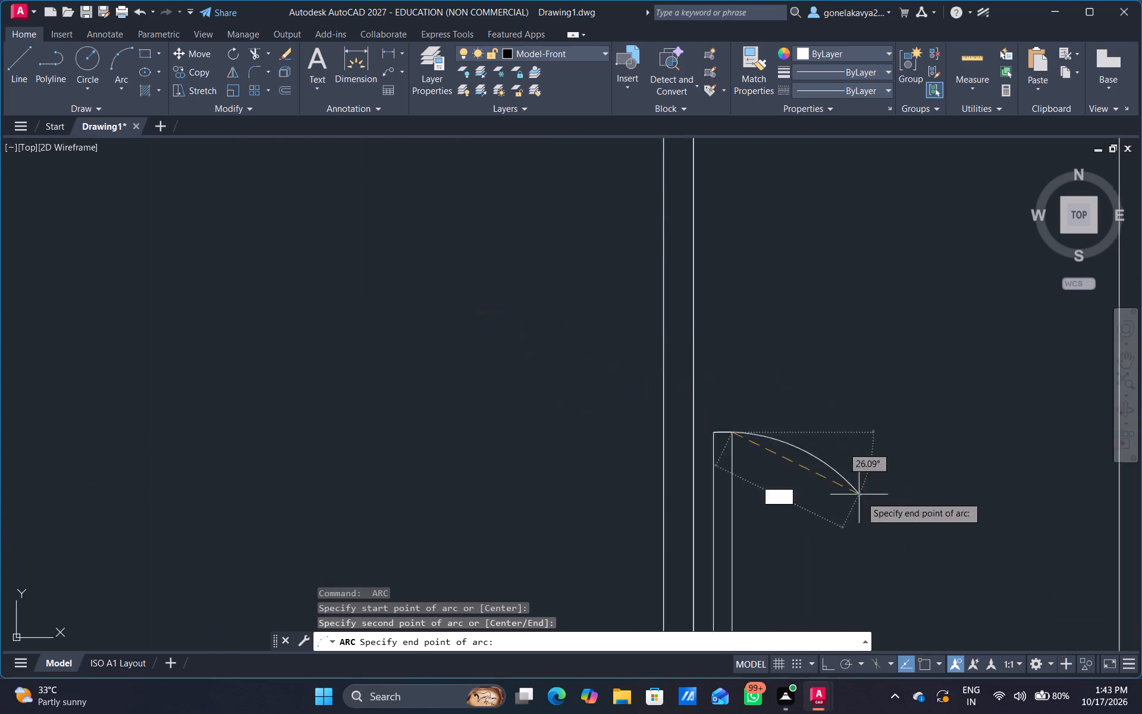
scroll(865, 500, "down", 1)
scroll(929, 594, "up", 3)
middle_click_drag(898, 604, 845, 436)
scroll(842, 488, "up", 3)
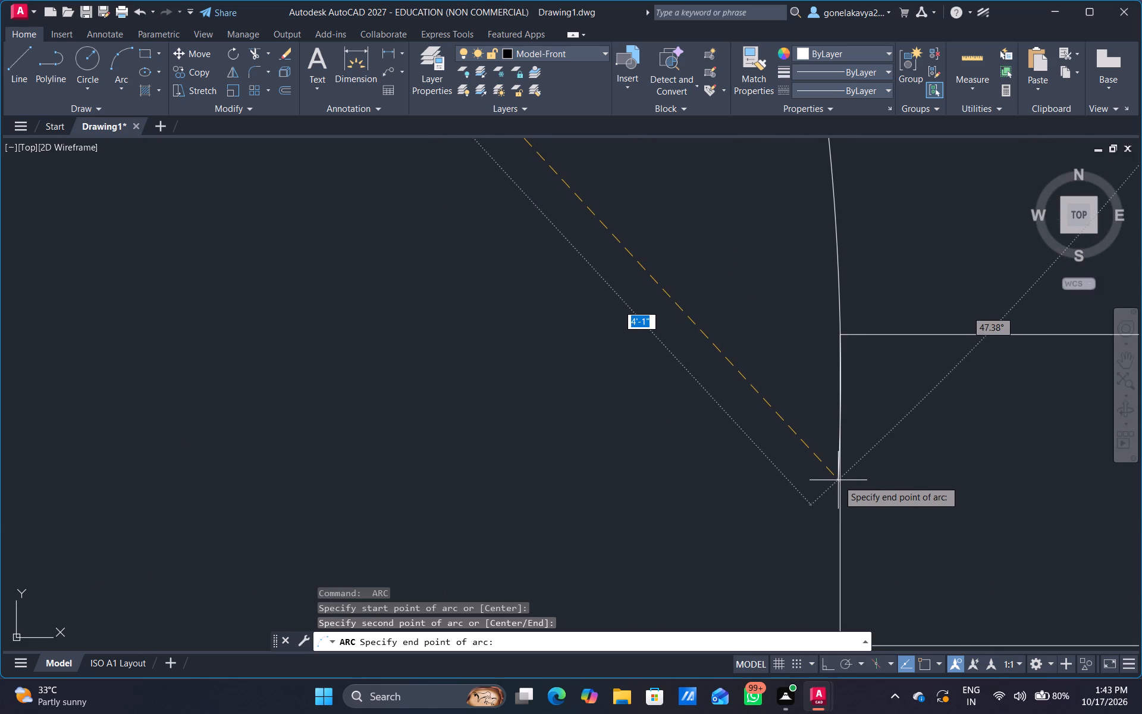
left_click(839, 481)
scroll(850, 477, "down", 7)
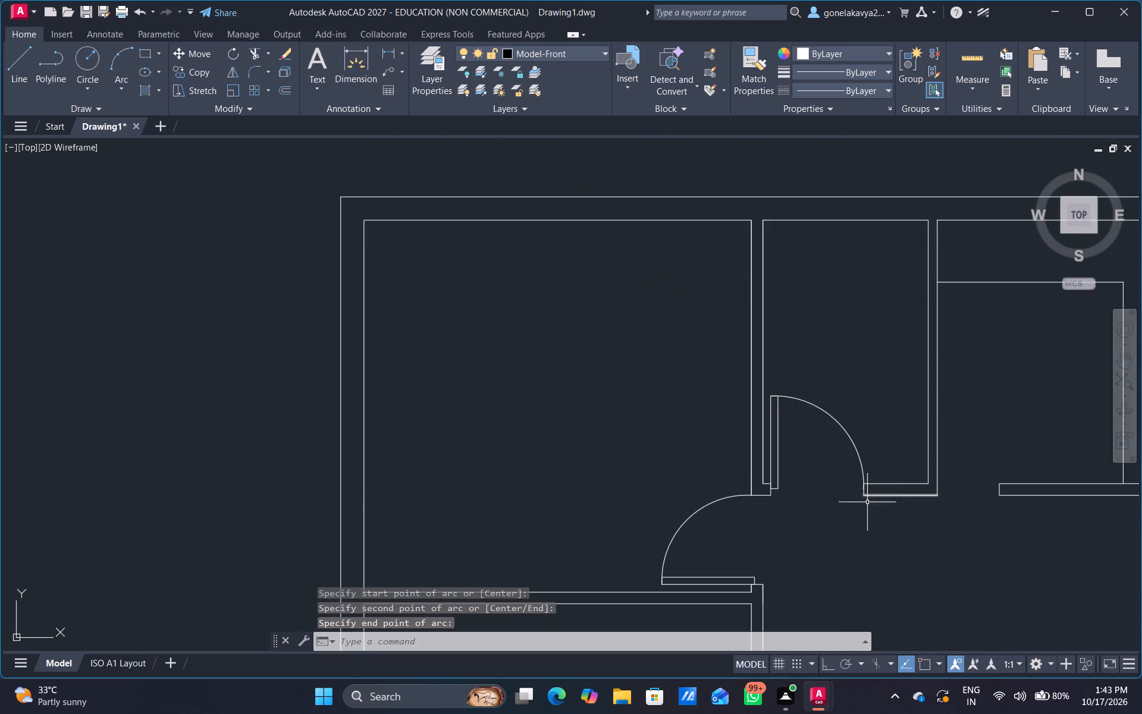
middle_click_drag(887, 528, 610, 426)
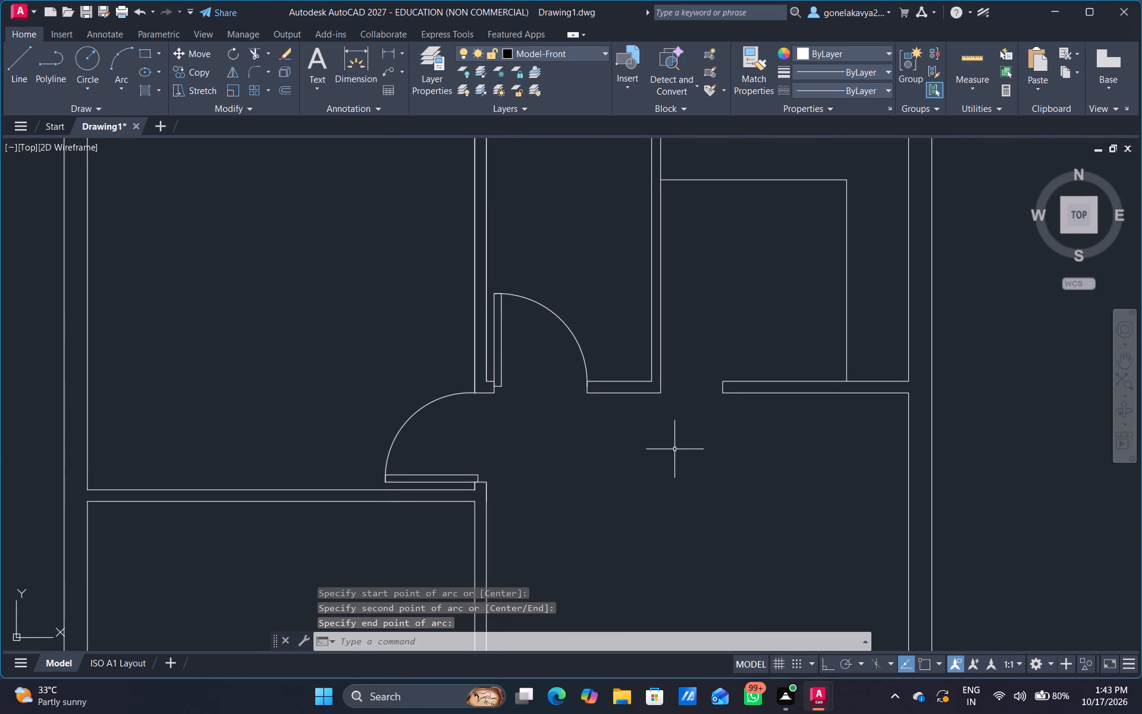
Delete the spare vertical door leaf standing loose in the open hall area.
middle_click_drag(687, 540, 650, 308)
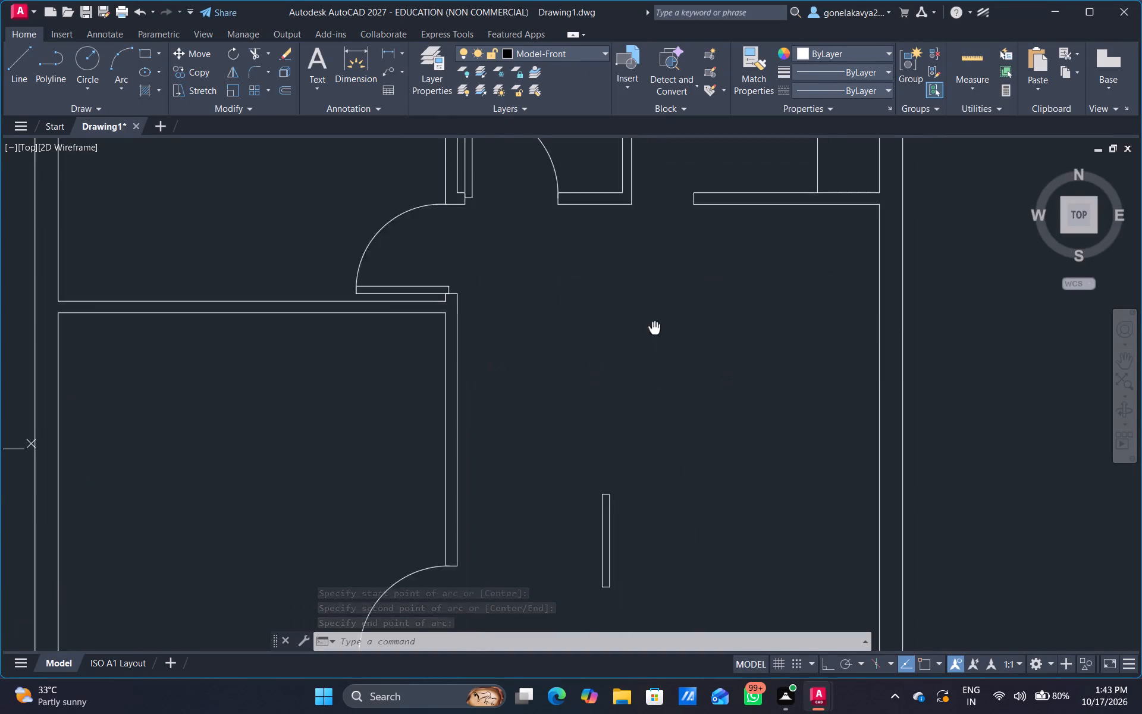
middle_click_drag(650, 308, 637, 268)
scroll(637, 268, "down", 1)
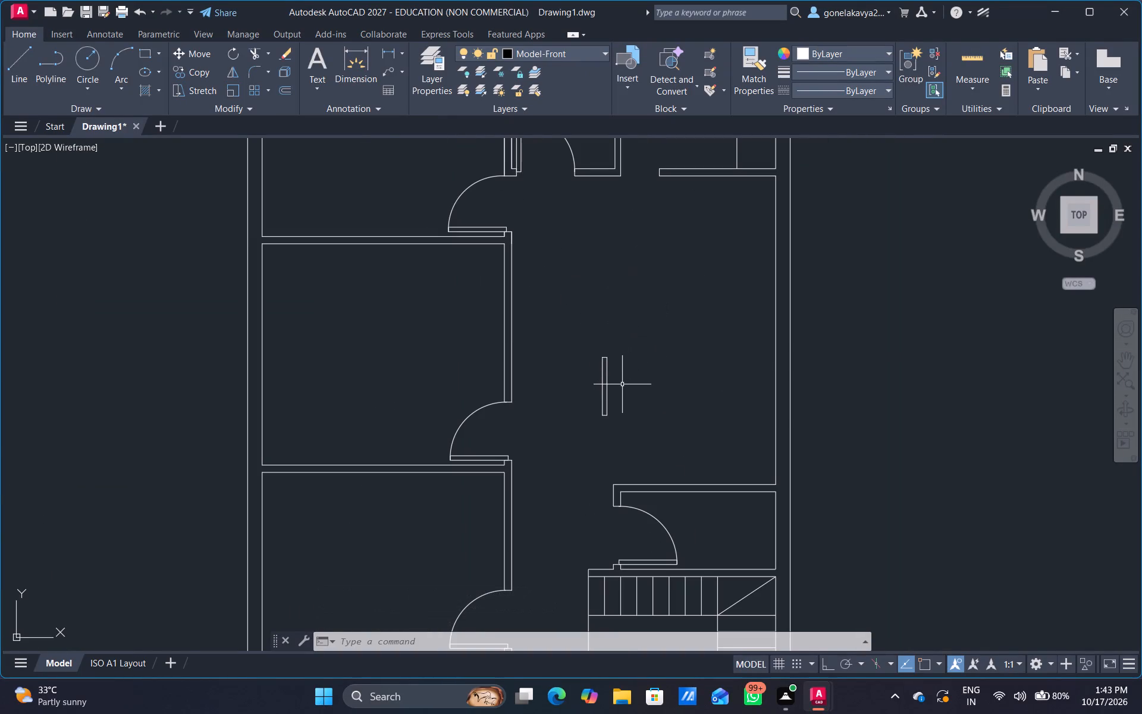
left_click(604, 381)
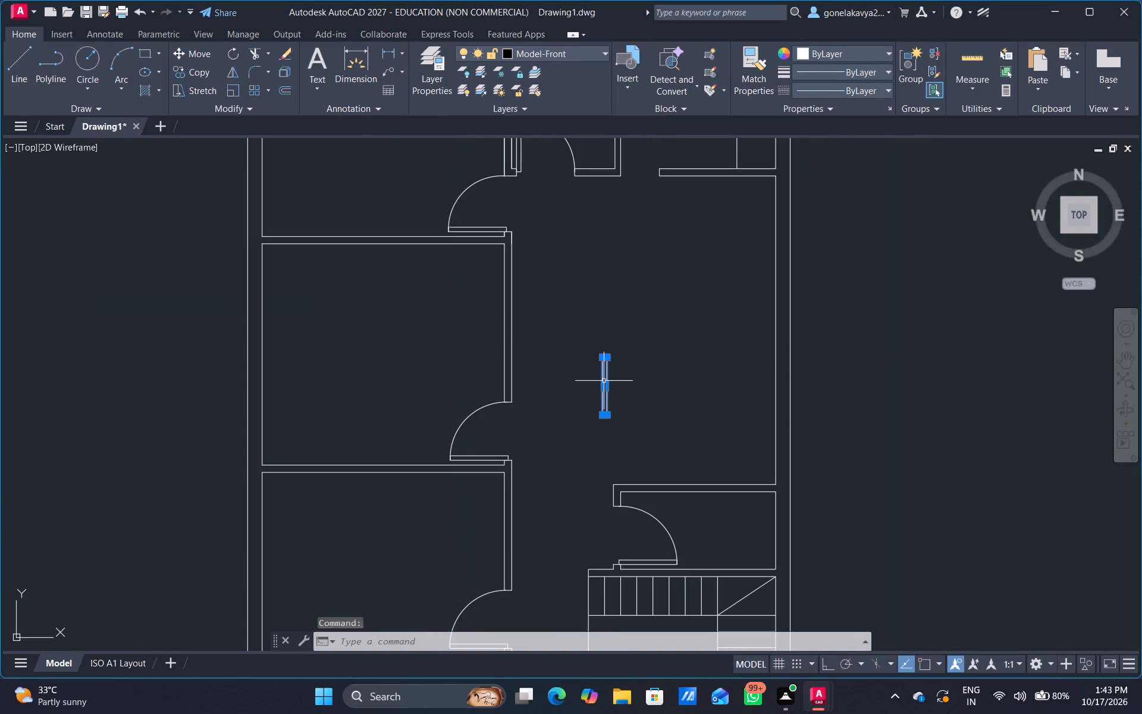
key("Delete")
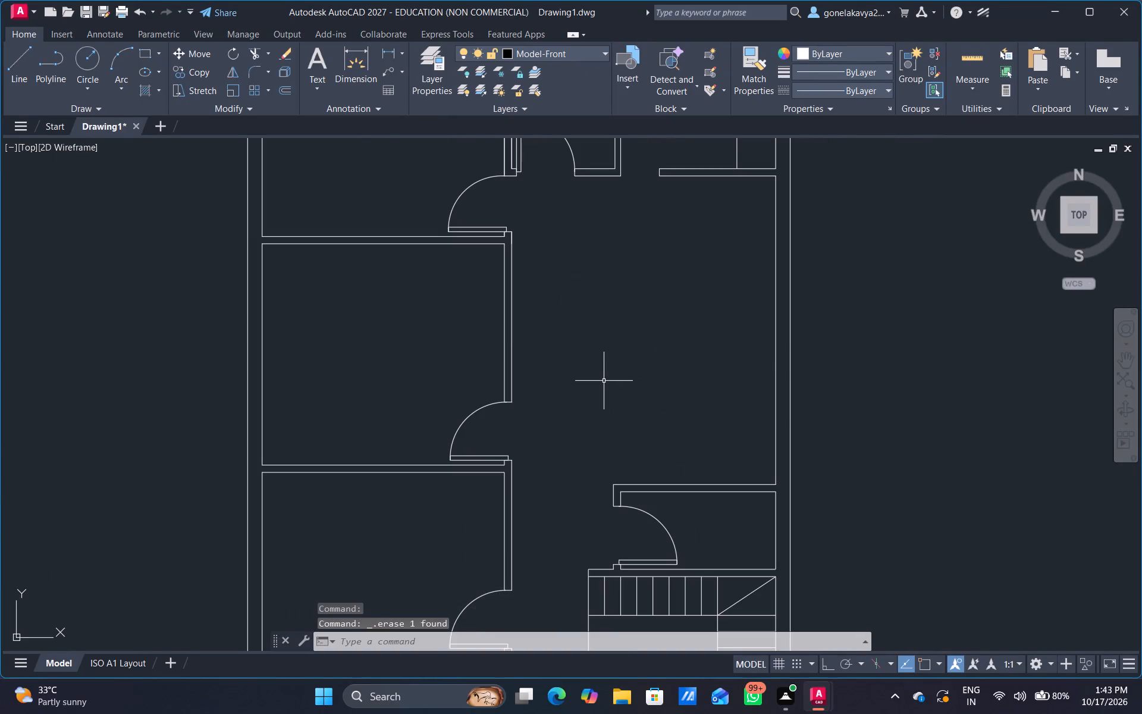
Insert the Range-Oven - 30 in top and Sink-double - 36 in top blocks from DesignCenter's Kitchens.dwg outside the plan's right side.
scroll(604, 381, "down", 2)
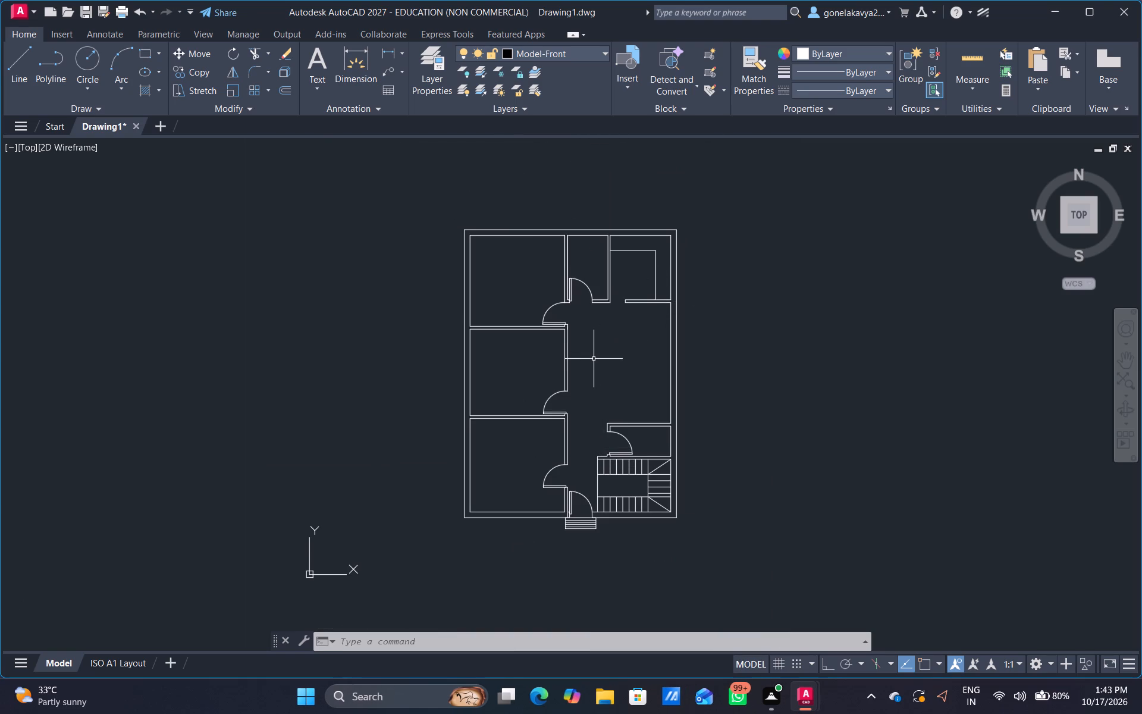
middle_click_drag(595, 347, 567, 394)
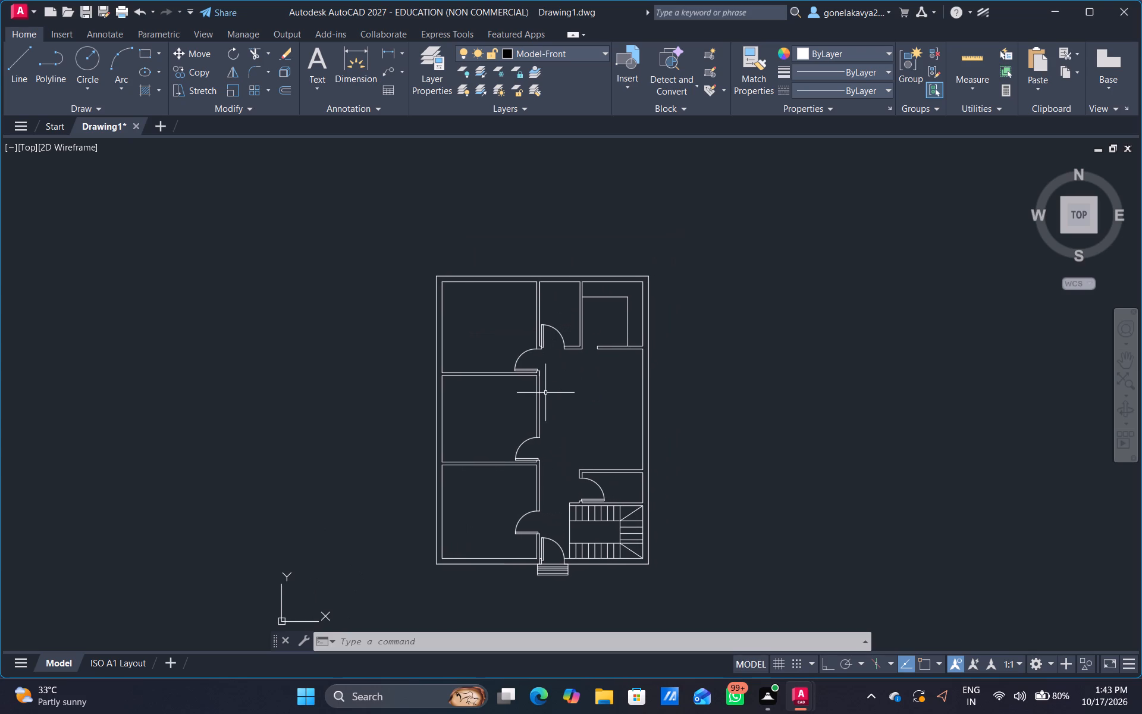
key("ctrl+2")
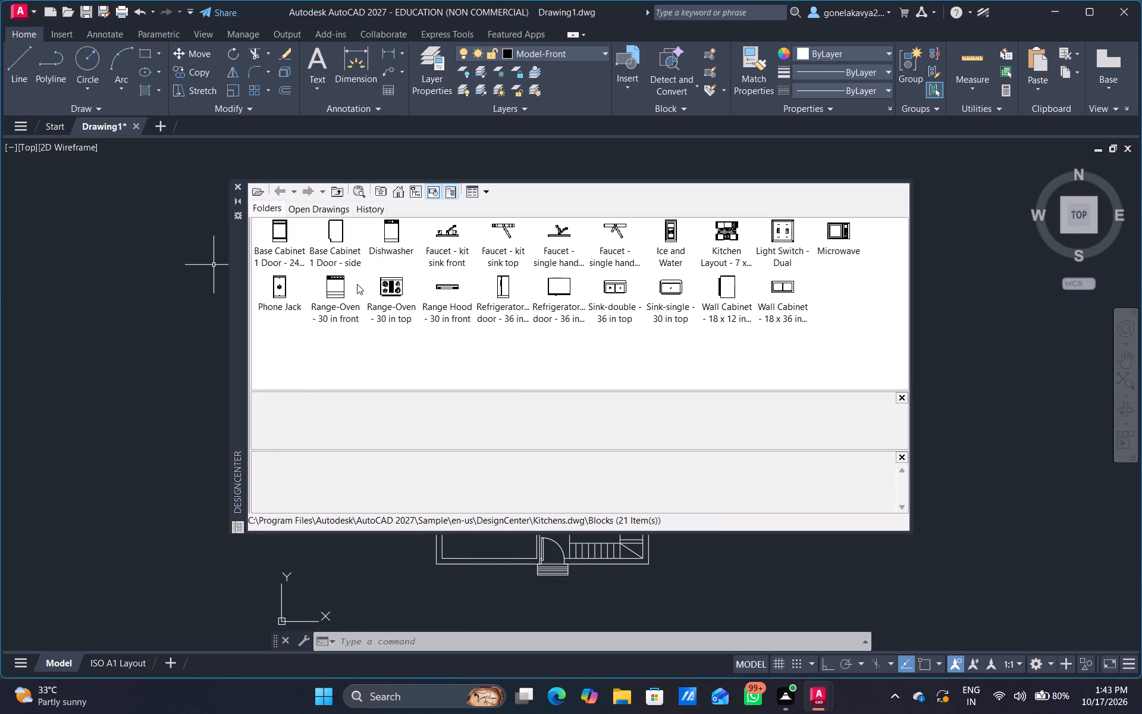
left_click_drag(394, 289, 958, 361)
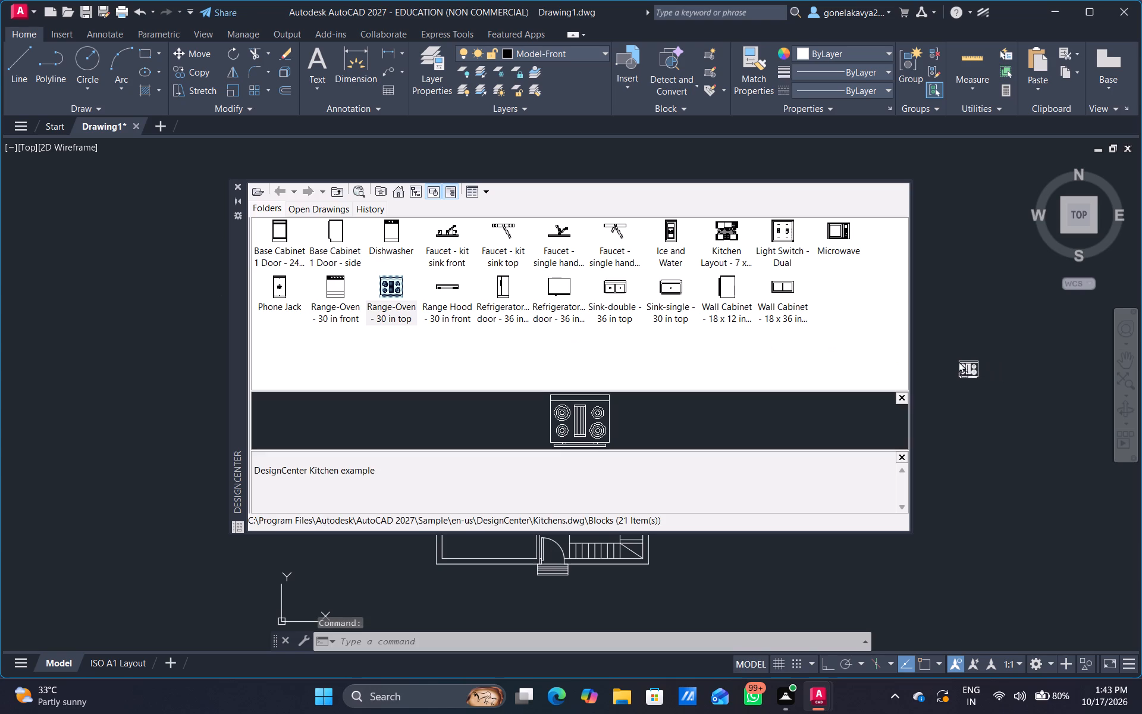
left_click_drag(958, 361, 957, 361)
left_click_drag(611, 280, 867, 322)
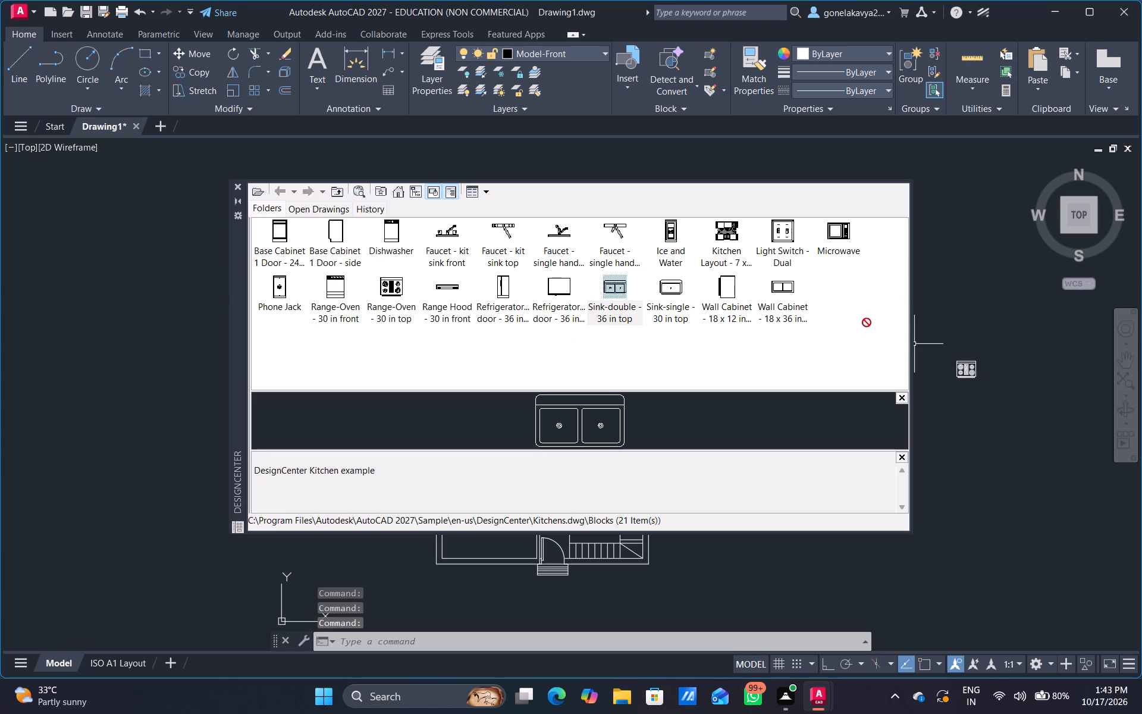
left_click_drag(867, 322, 972, 305)
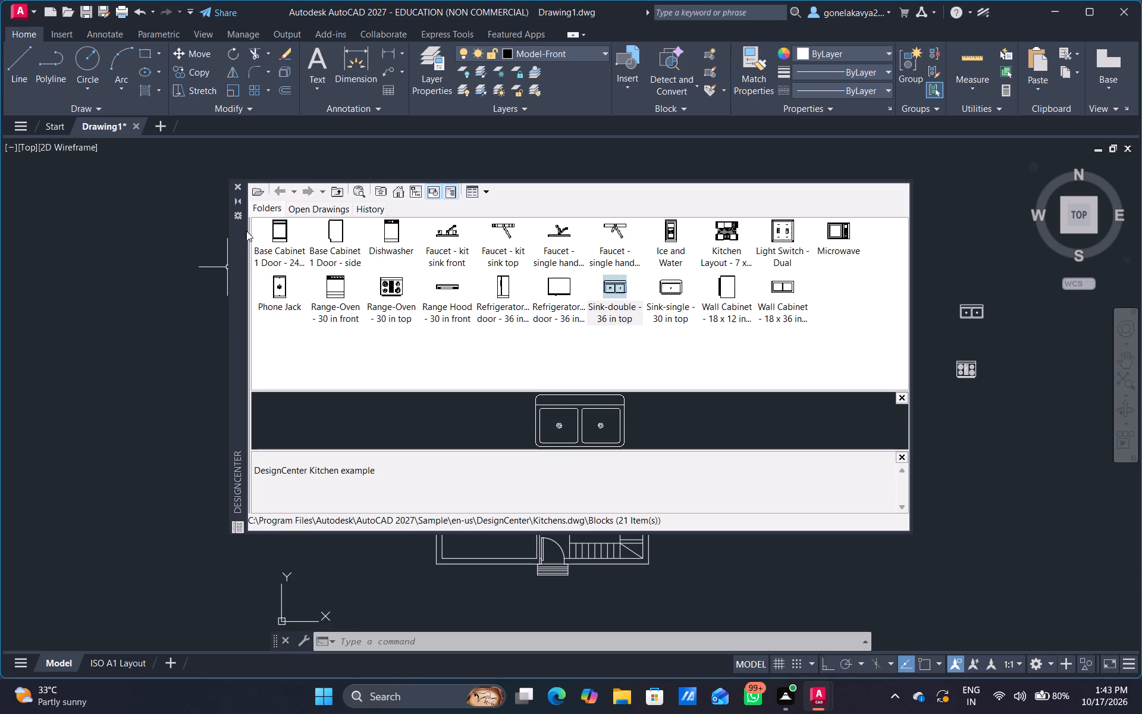
Insert the Toilet - top and Sink - Oval top blocks from DesignCenter's House Designer.dwg beside the kitchen blocks, outside the plan.
left_click(274, 185)
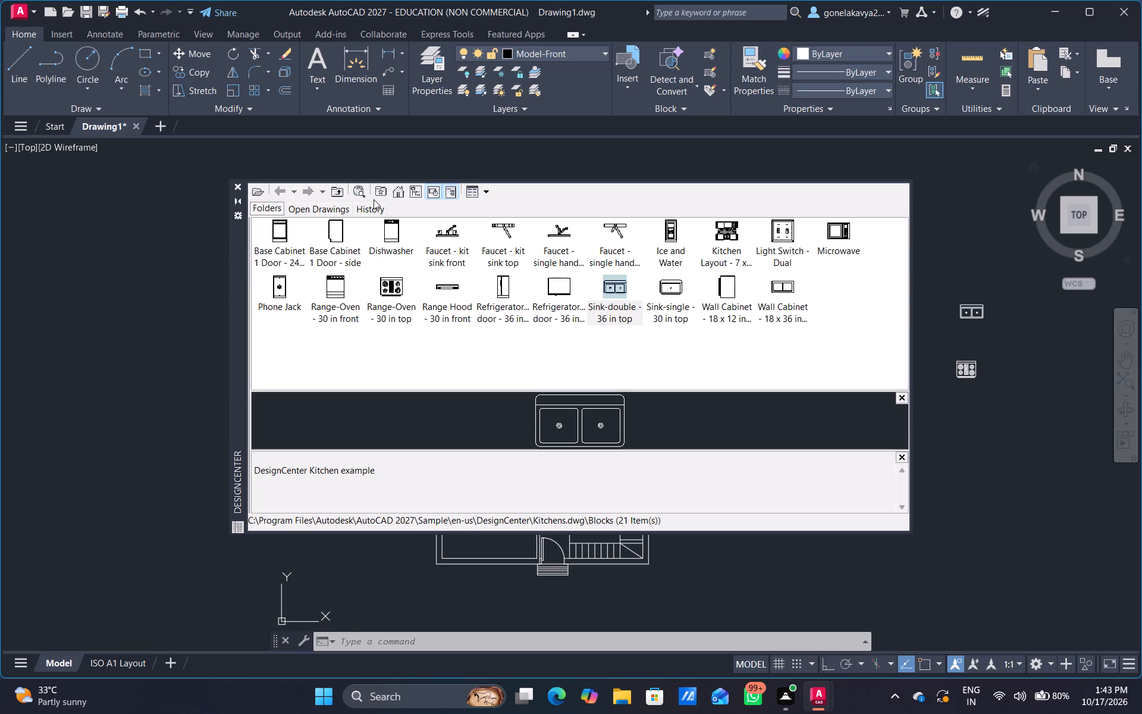
left_click(400, 196)
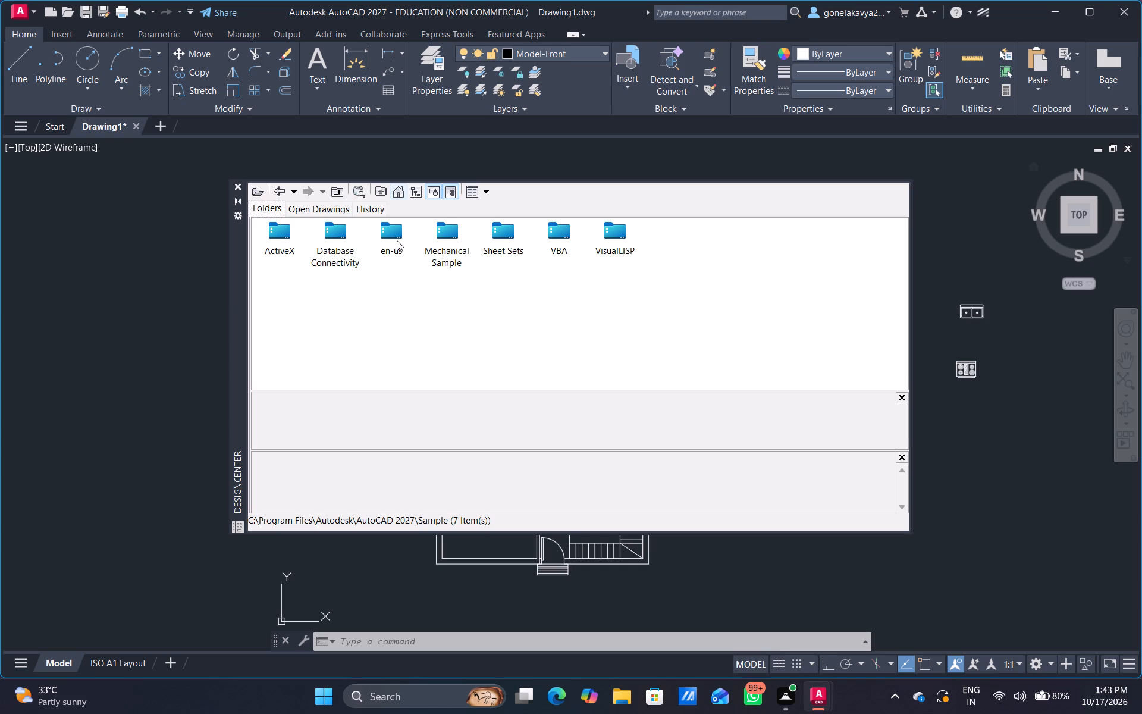
double_click(393, 230)
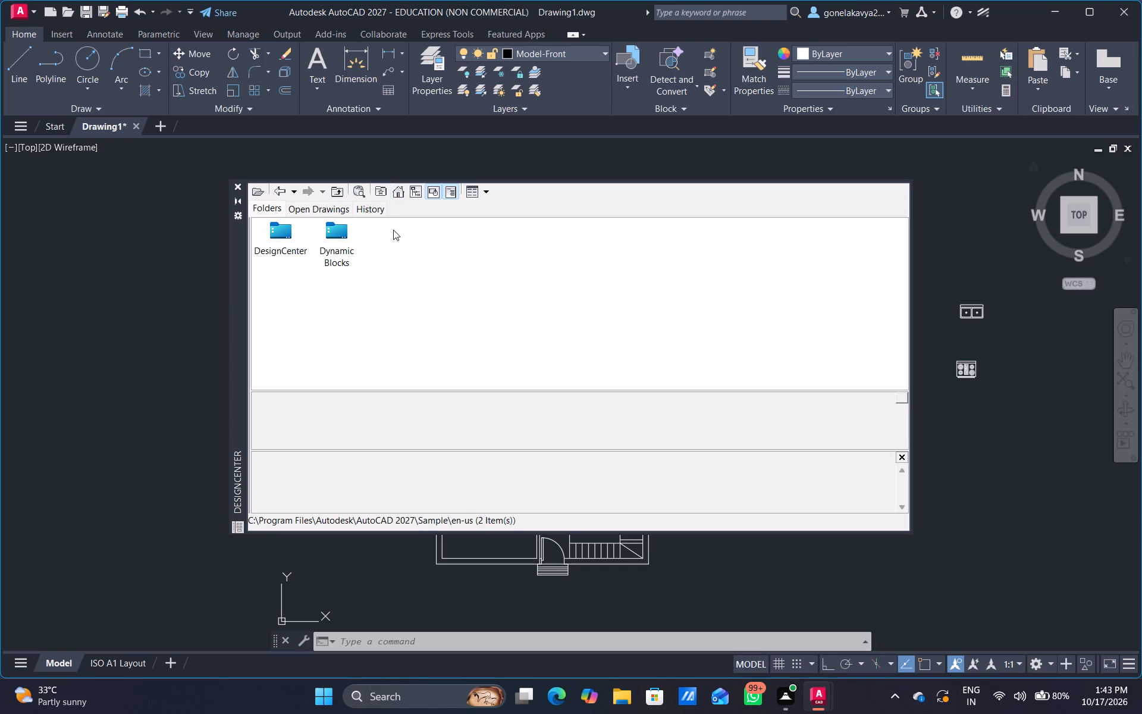
double_click(277, 227)
double_click(278, 227)
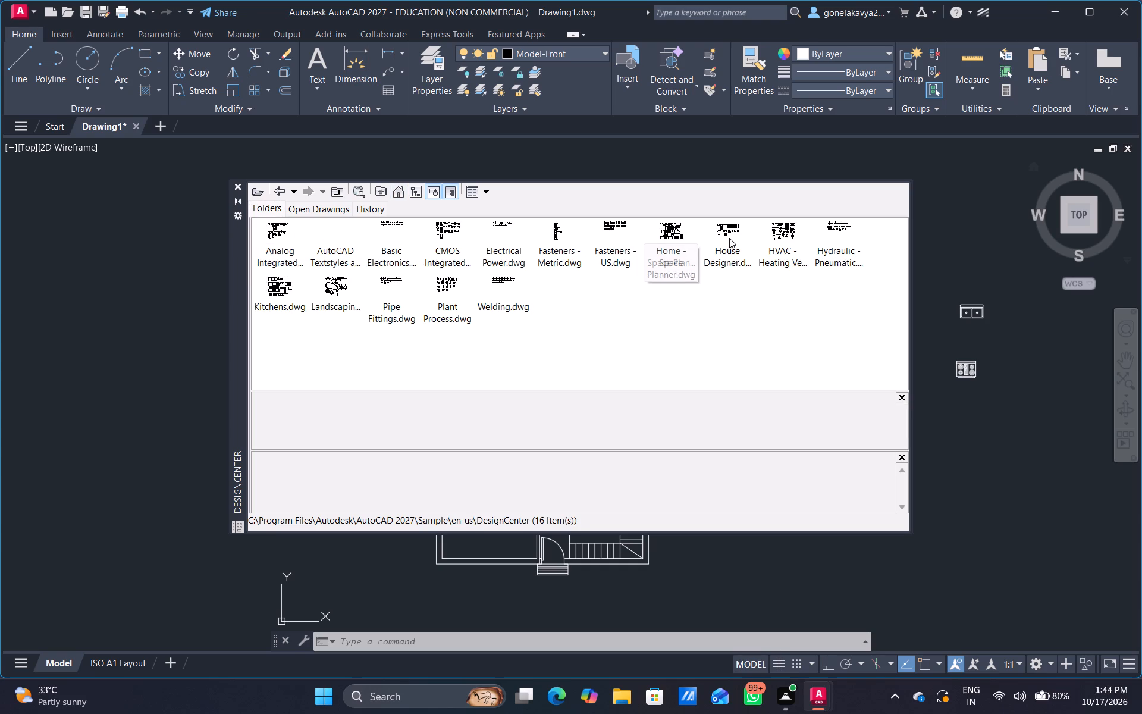
double_click(729, 227)
double_click(278, 225)
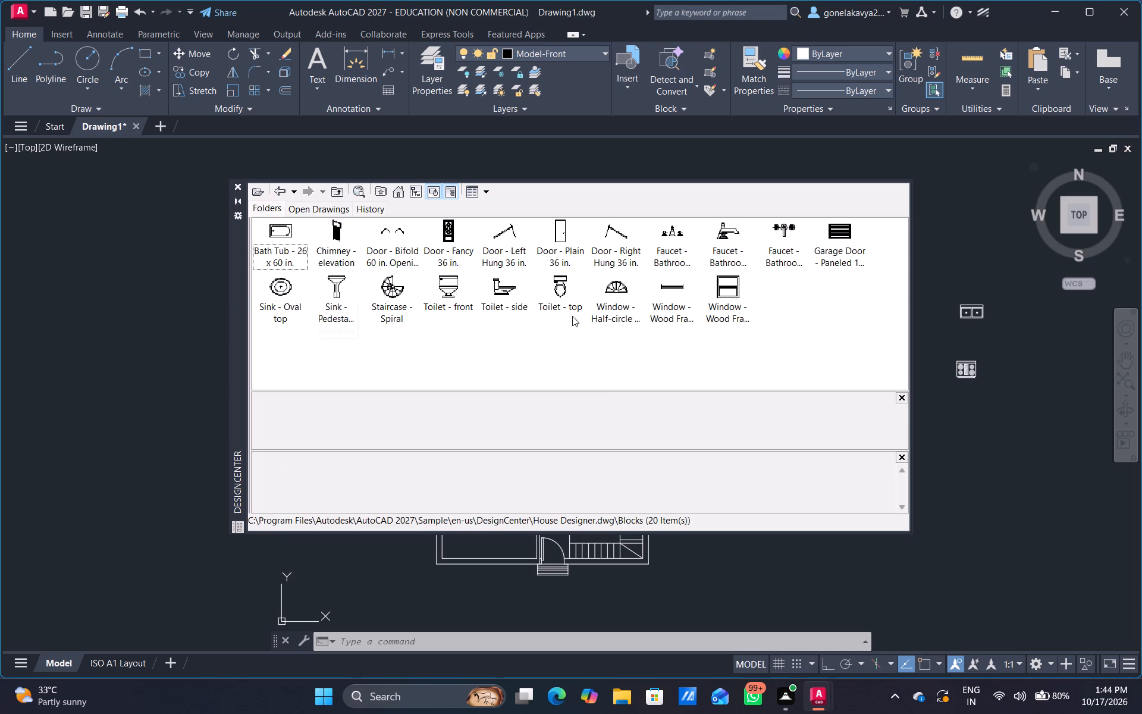
left_click_drag(559, 288, 931, 321)
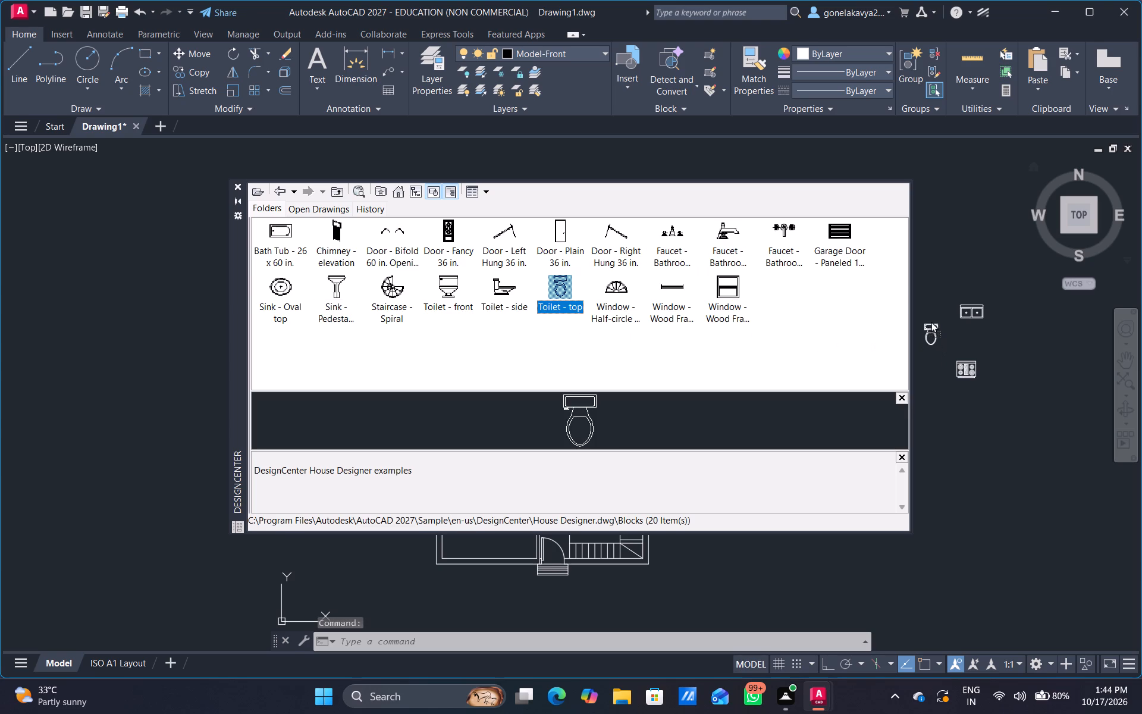
left_click_drag(931, 321, 936, 253)
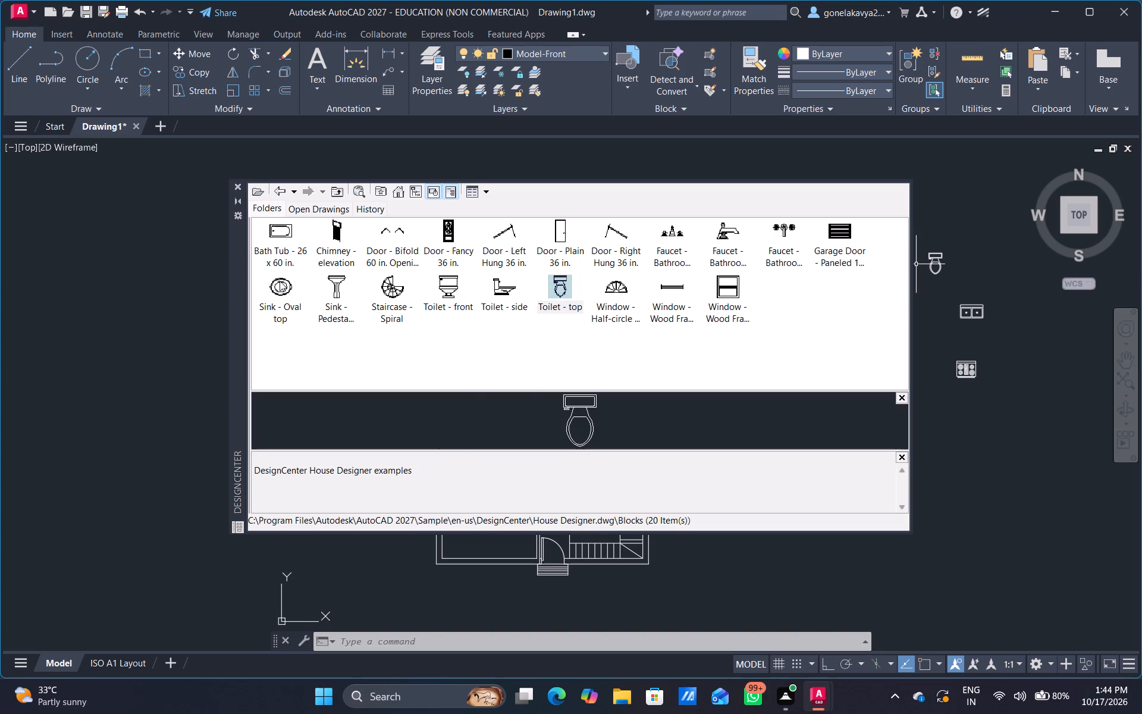
left_click_drag(280, 281, 811, 386)
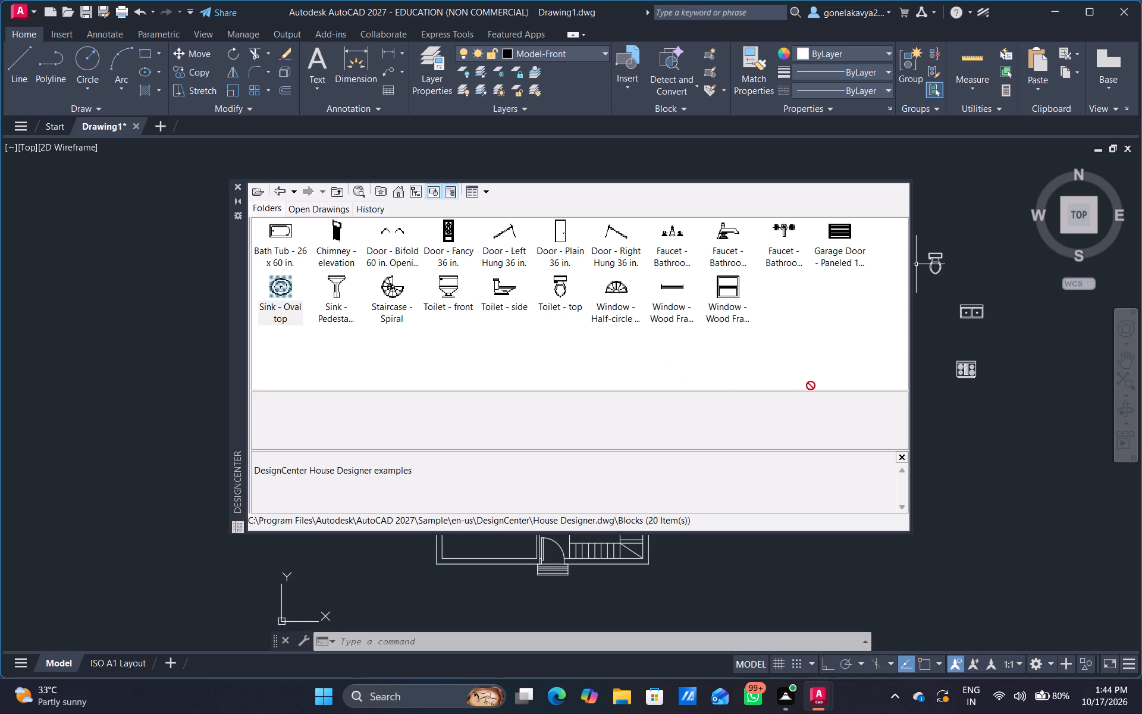
left_click_drag(811, 386, 812, 386)
left_click_drag(812, 386, 952, 419)
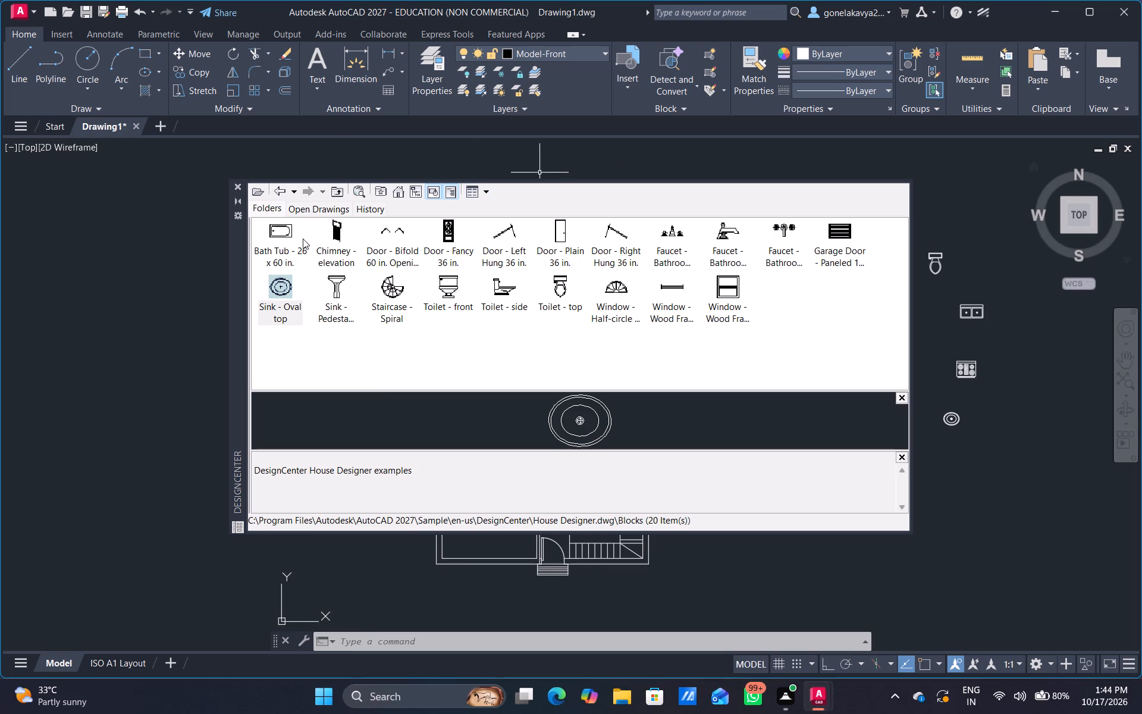
Insert the Sofa - Roundback 7 ft. block from DesignCenter's Home - Space Planner.dwg, placing it to the right of the oval sink.
left_click(281, 186)
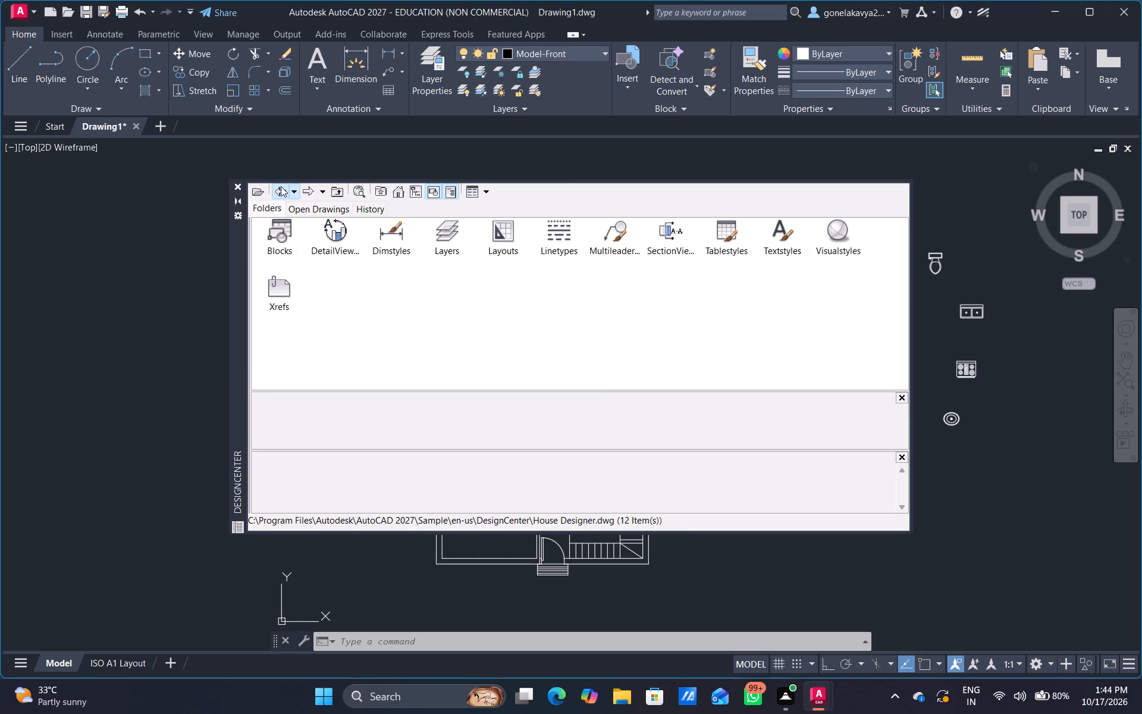
left_click(280, 186)
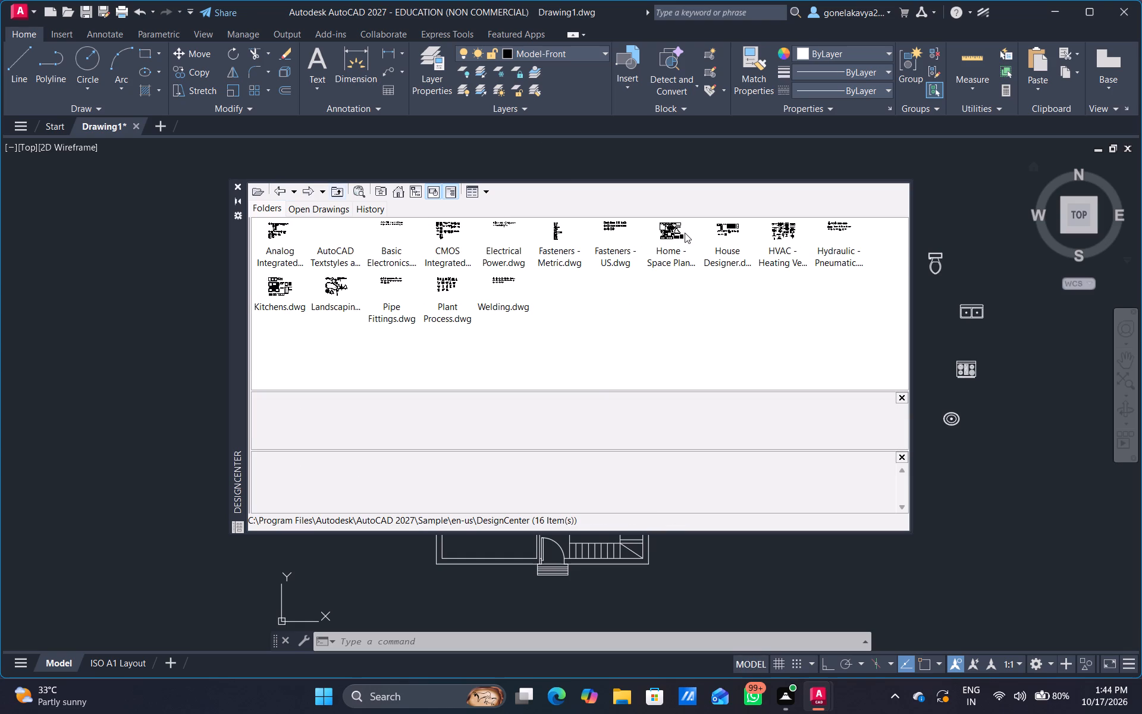
double_click(677, 231)
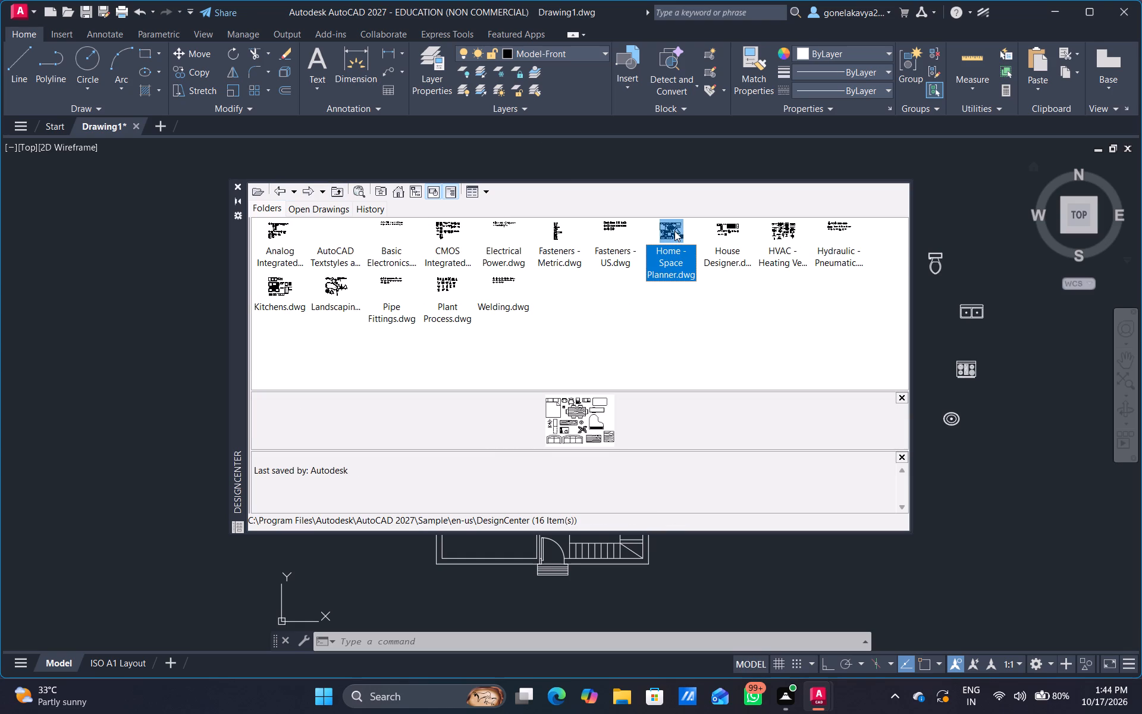
left_click(674, 231)
double_click(674, 231)
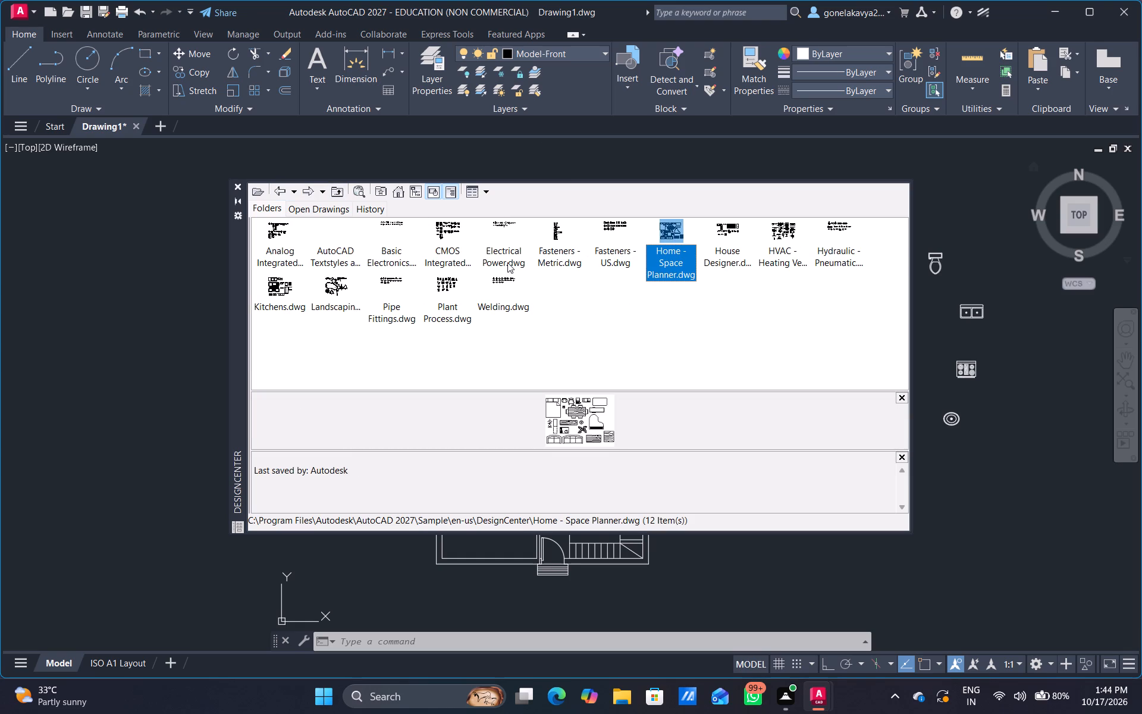
double_click(284, 218)
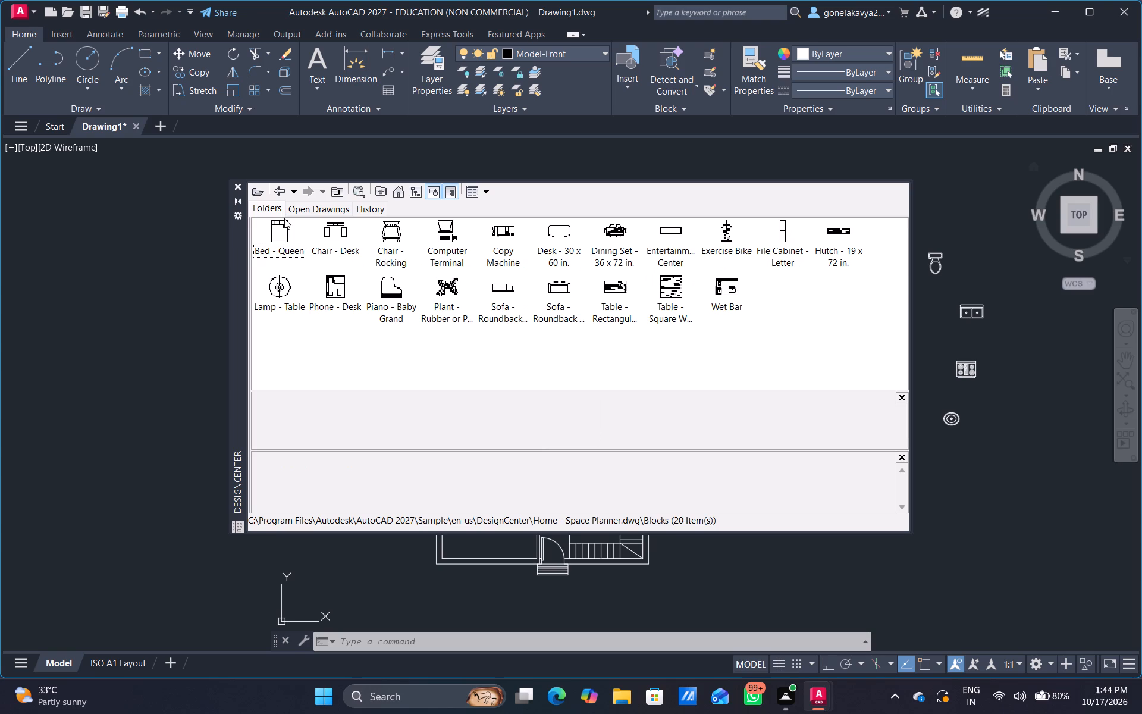
left_click_drag(495, 286, 1068, 418)
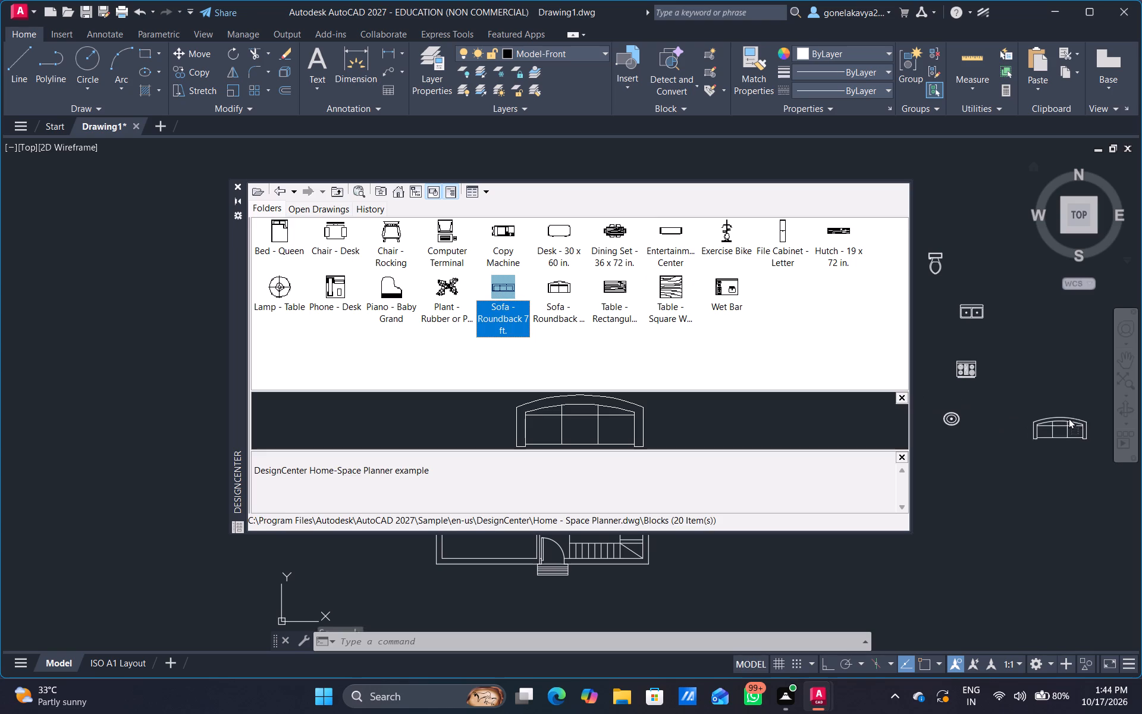
left_click_drag(1068, 418, 1049, 408)
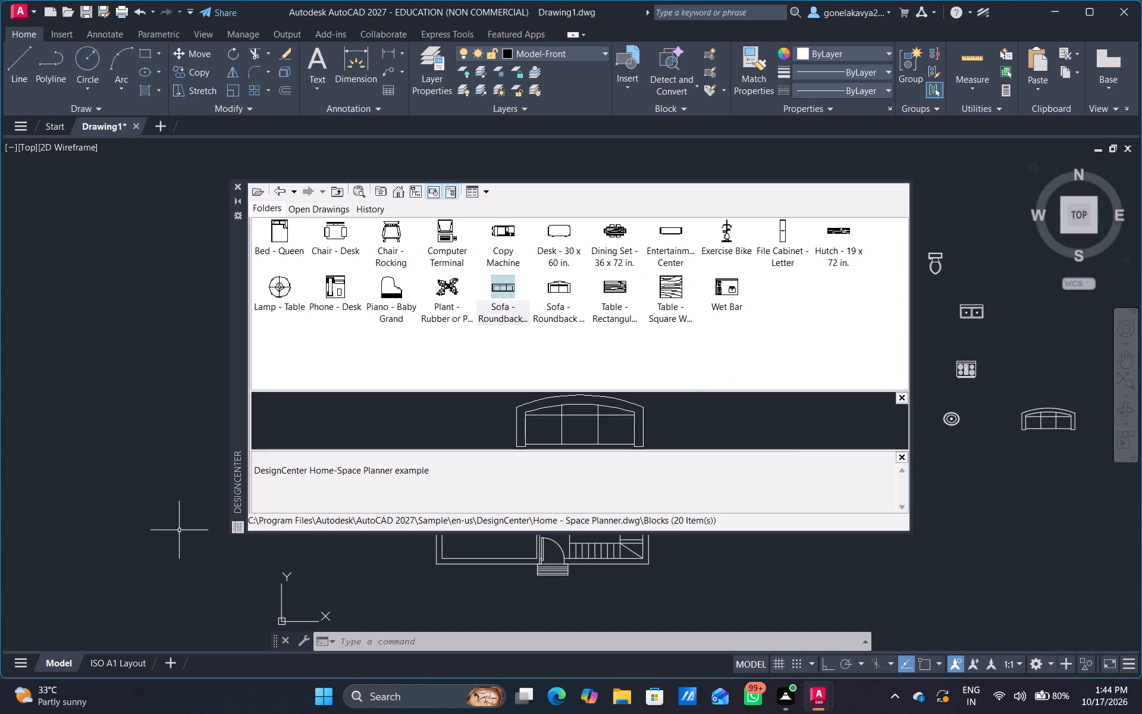
Insert the Lamp - Table block below the oval sink and the two-seat Sofa - Roundback block above the 7 ft. sofa.
left_click_drag(280, 284, 350, 293)
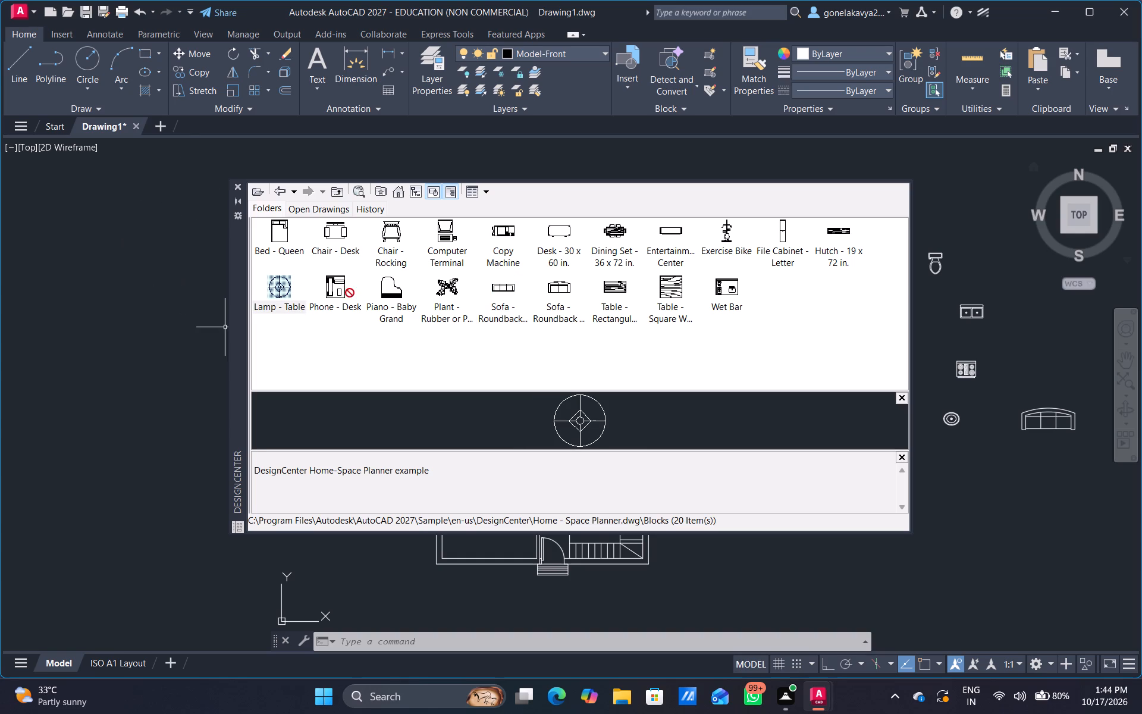
left_click_drag(350, 293, 984, 459)
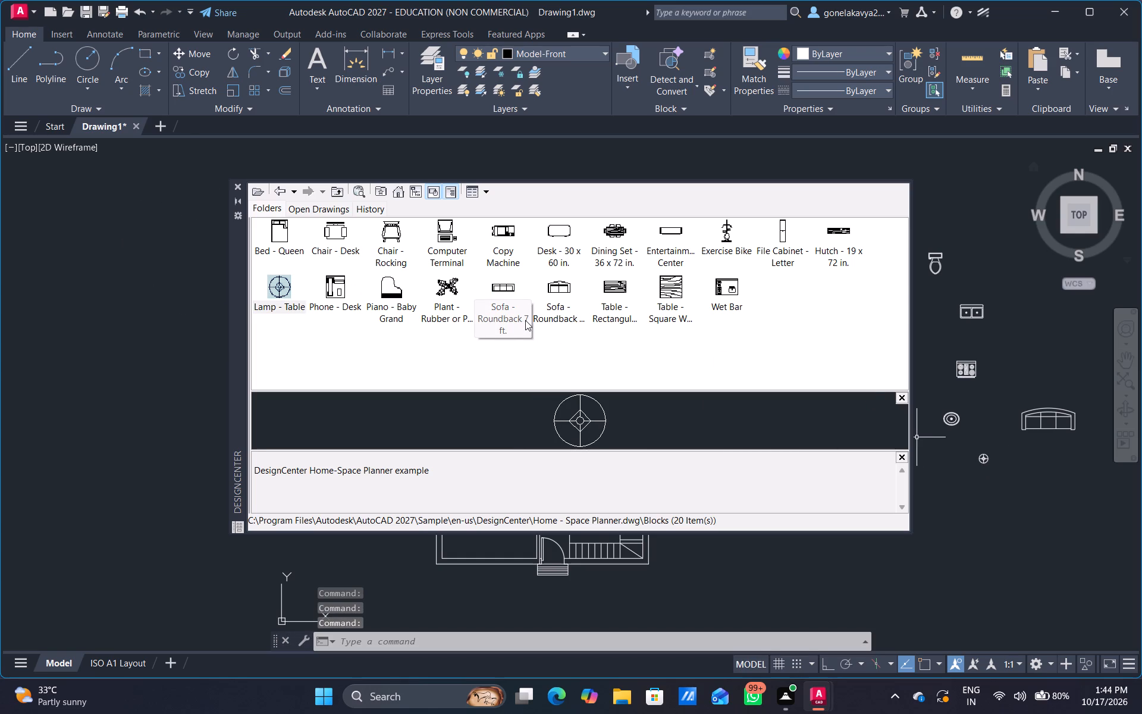
left_click_drag(561, 286, 1017, 374)
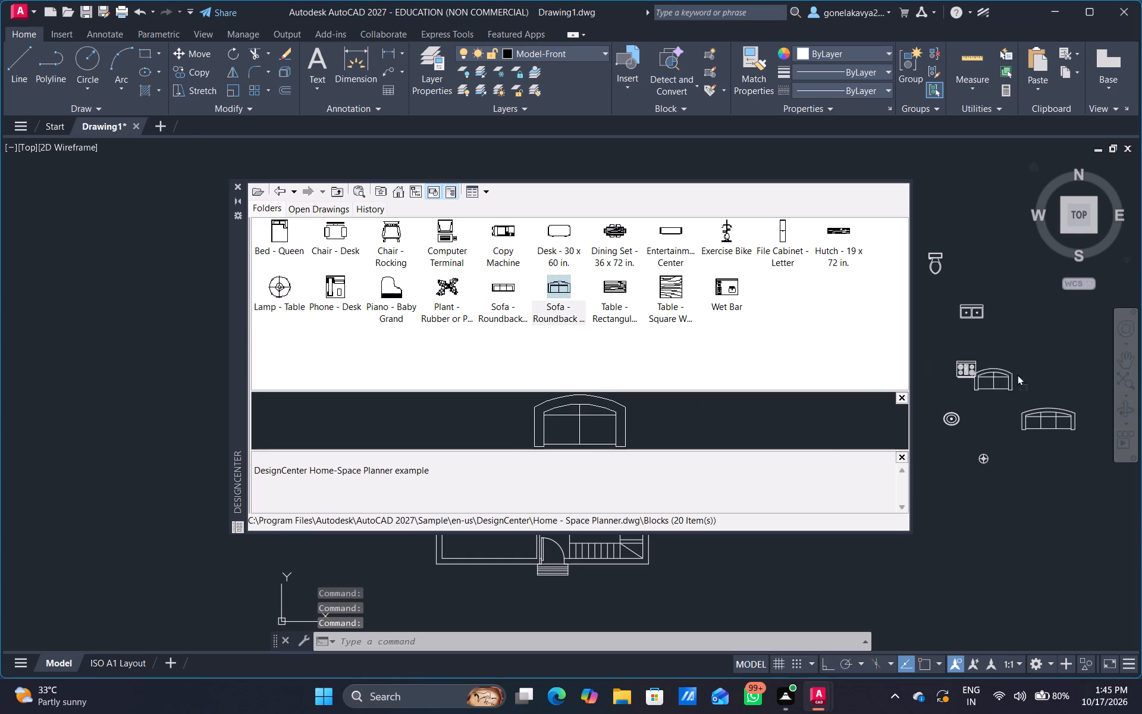
left_click_drag(1017, 374, 1055, 358)
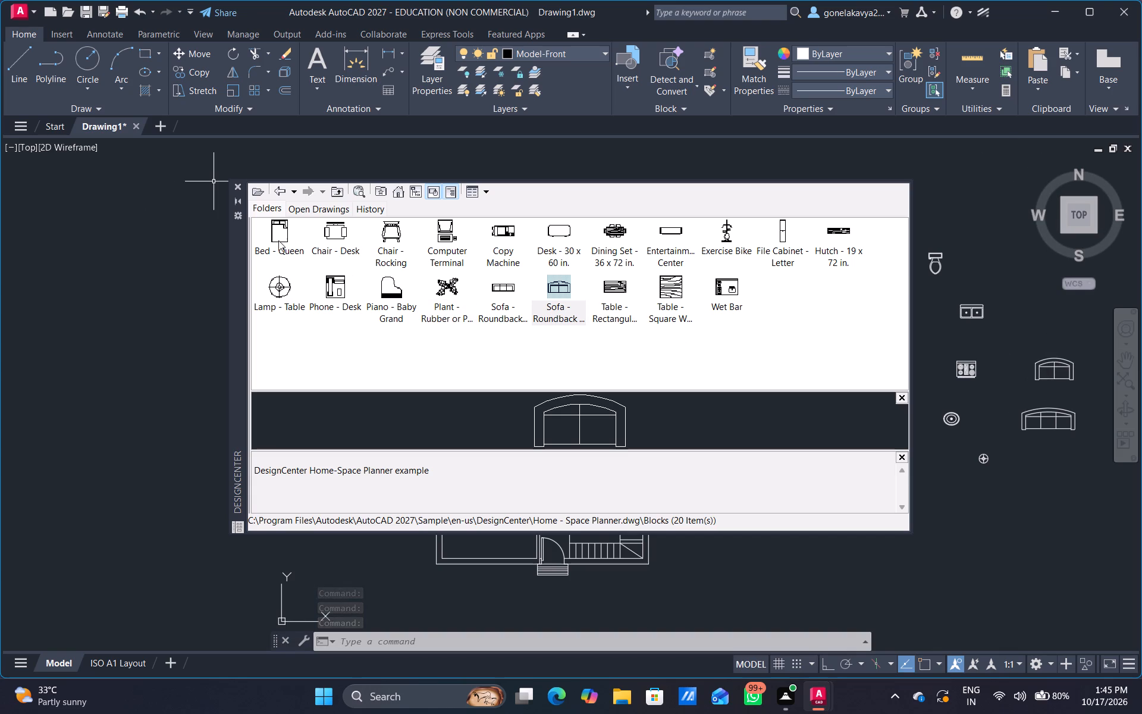
Insert the Bed - Queen block beside the toilet and the Desk - 30 x 60 in. block below the lamp, then close DesignCenter.
left_click_drag(276, 236, 985, 218)
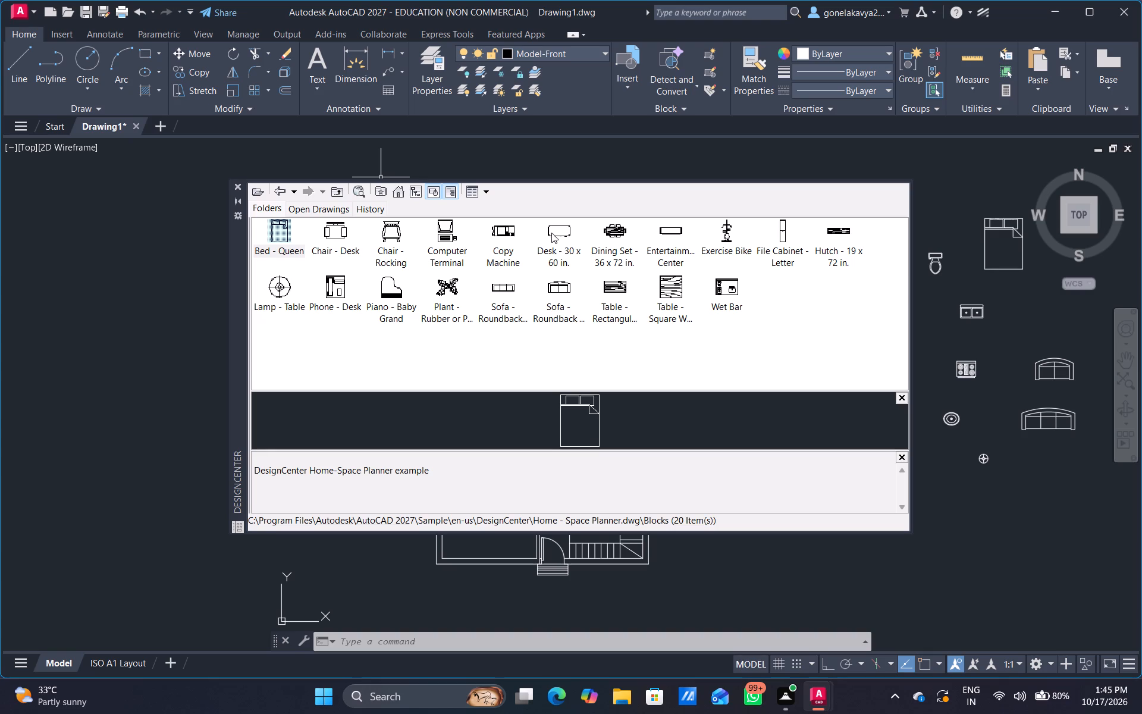
left_click_drag(556, 221, 959, 485)
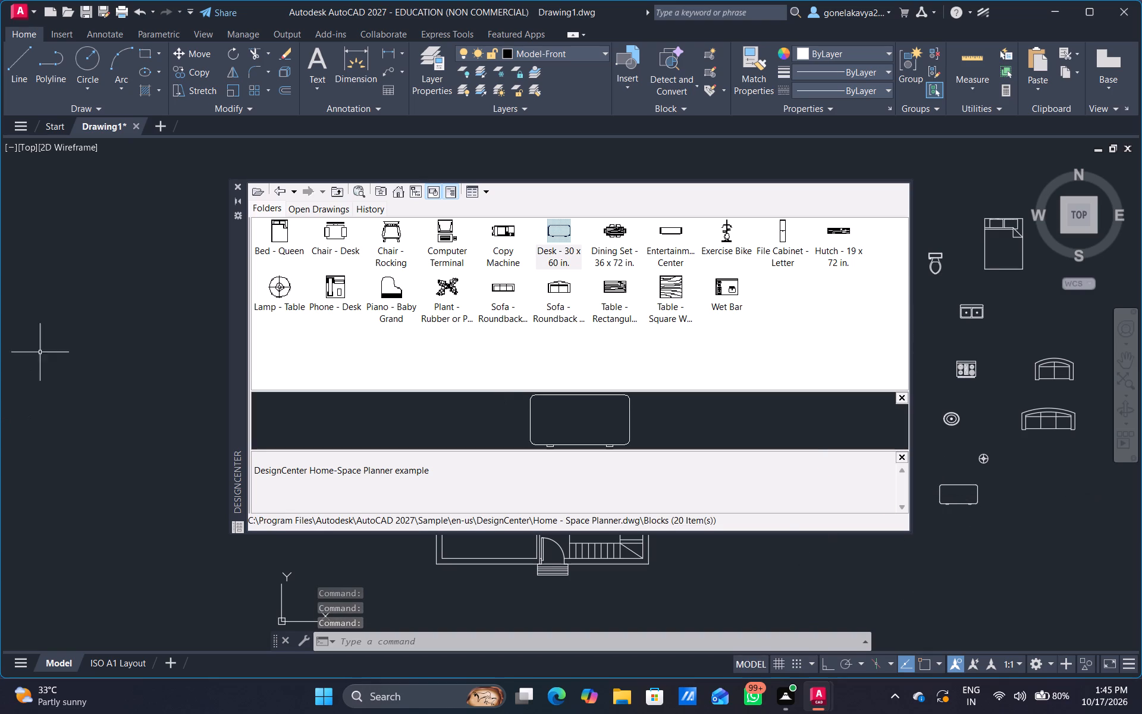
left_click(239, 183)
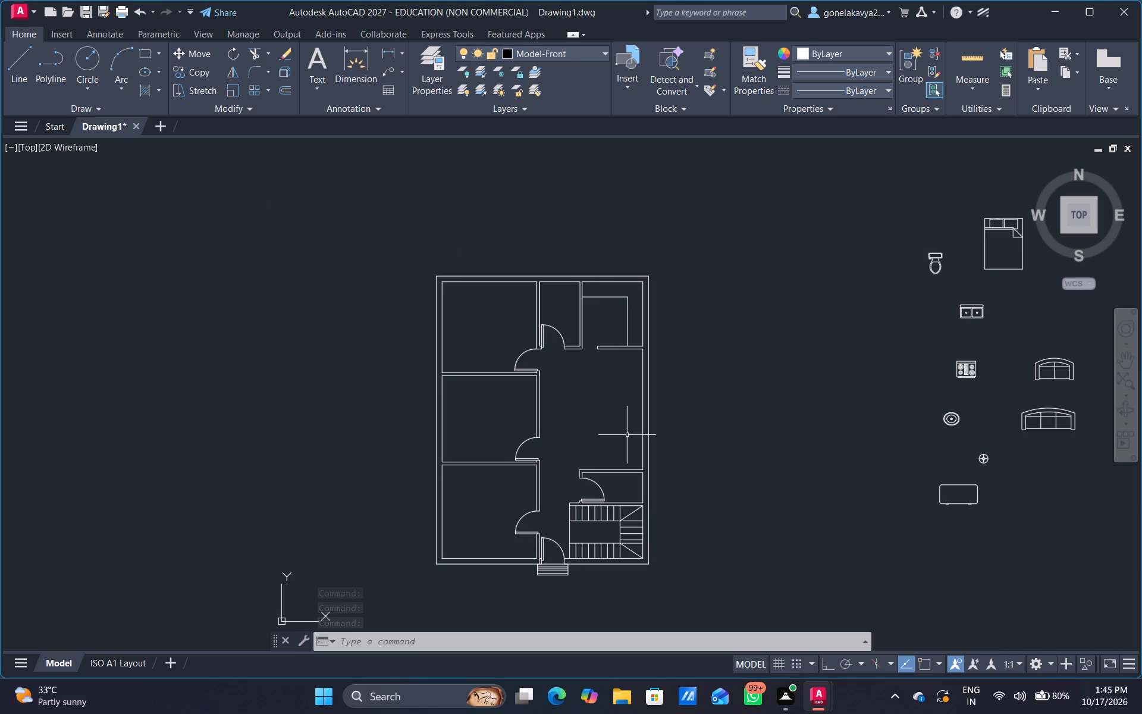
middle_click_drag(611, 444, 552, 374)
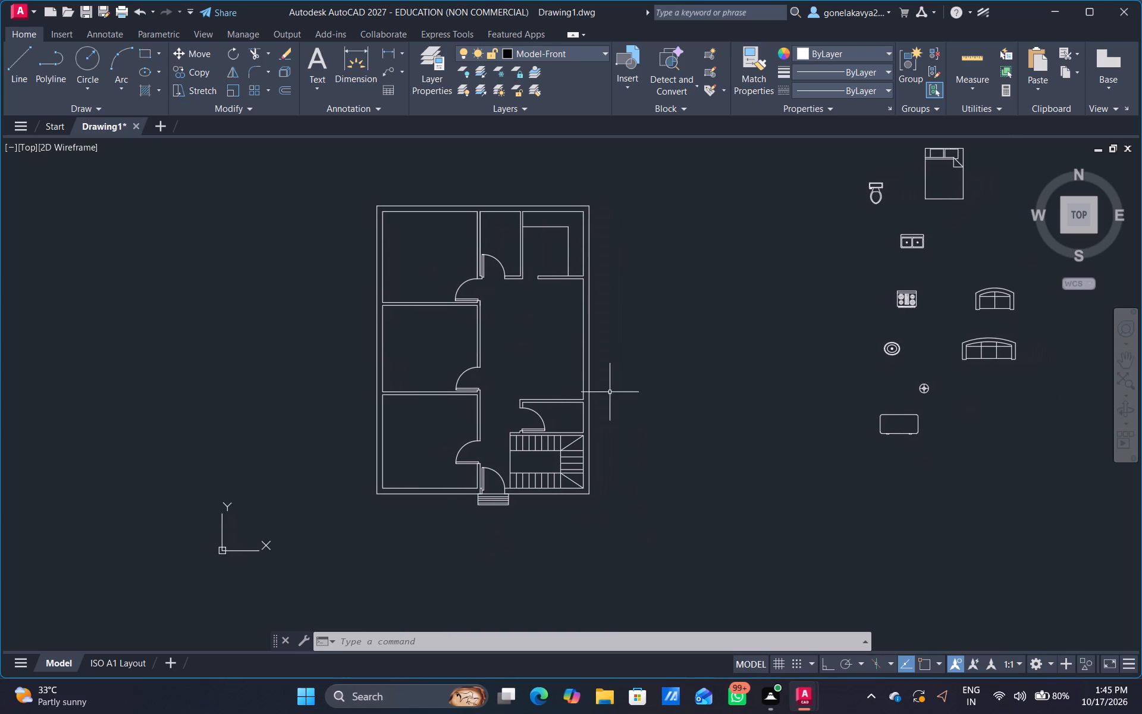
Insert the Dining Set - 36 x 72 in. block from DesignCenter's Home - Space Planner.dwg beyond the sofas, then close DesignCenter.
middle_click_drag(755, 381, 664, 424)
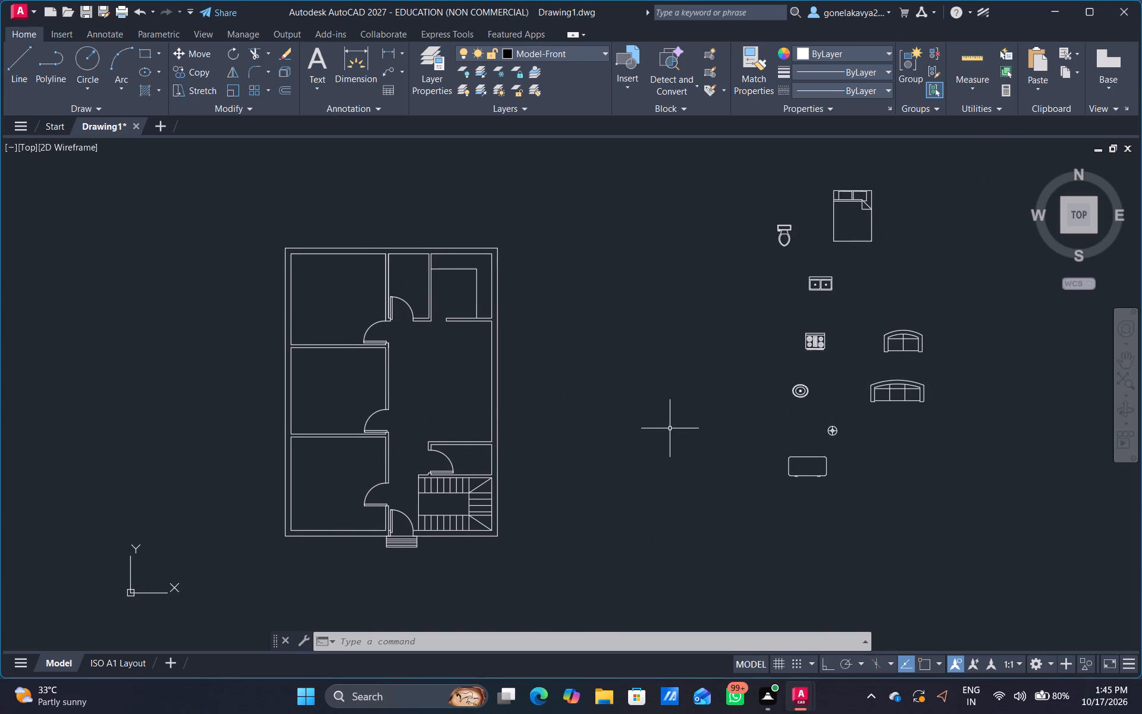
key("ctrl+2")
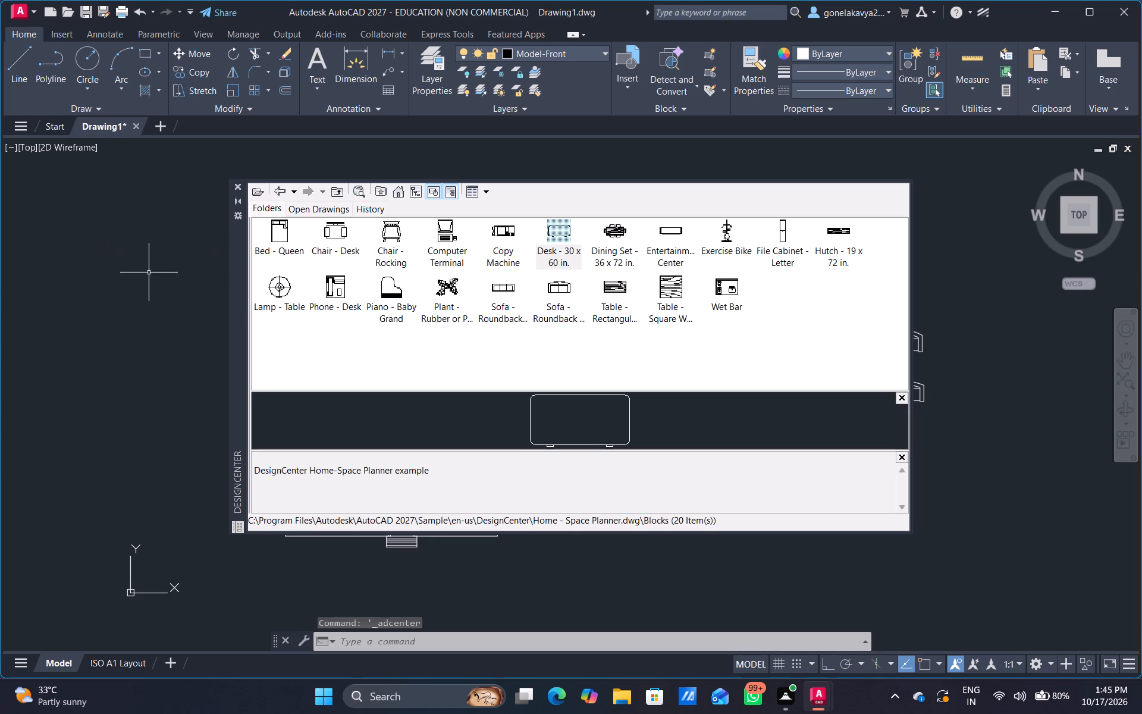
left_click(281, 189)
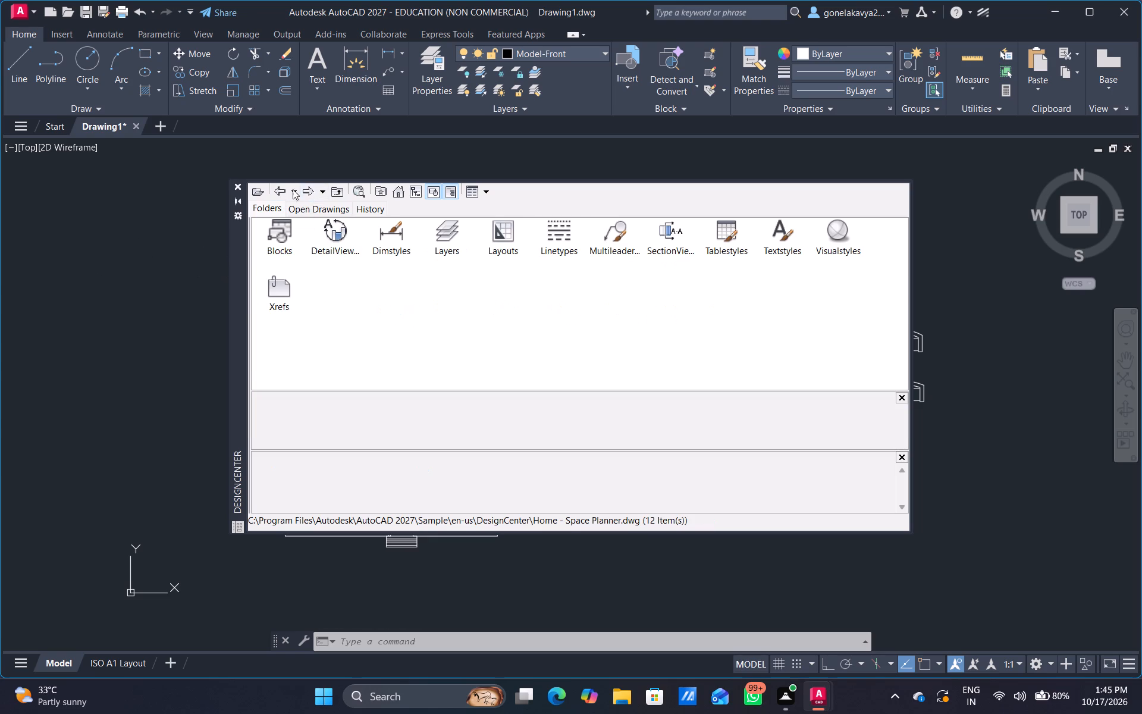
left_click(278, 192)
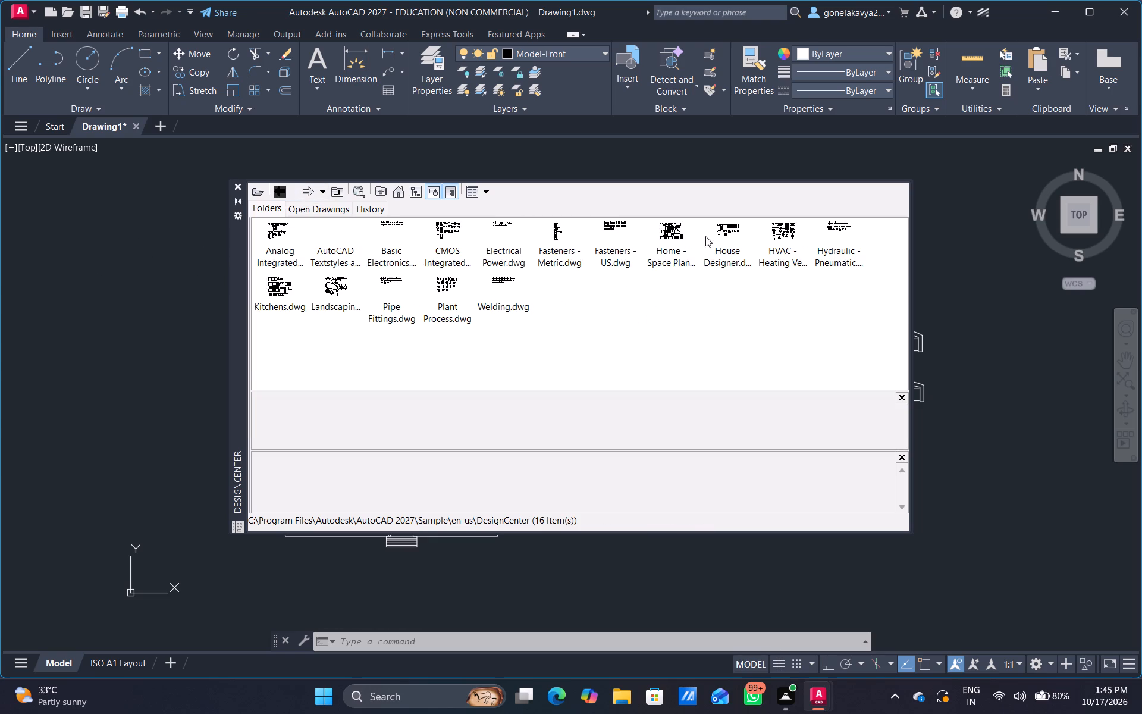
double_click(730, 236)
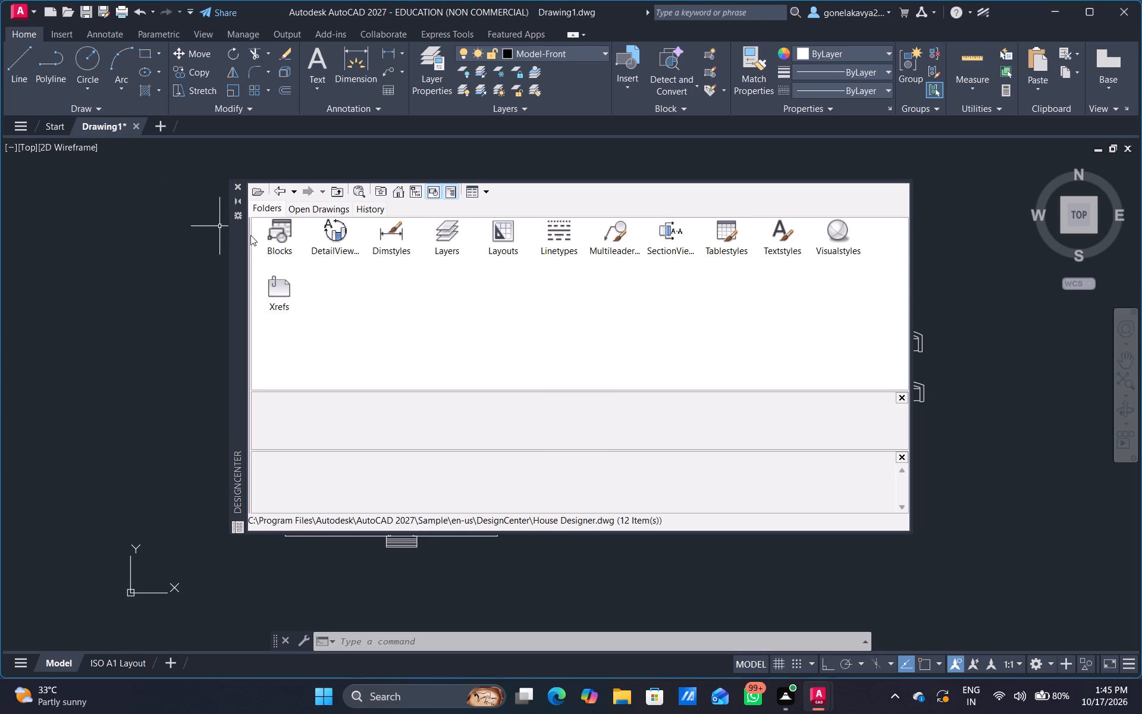
double_click(288, 227)
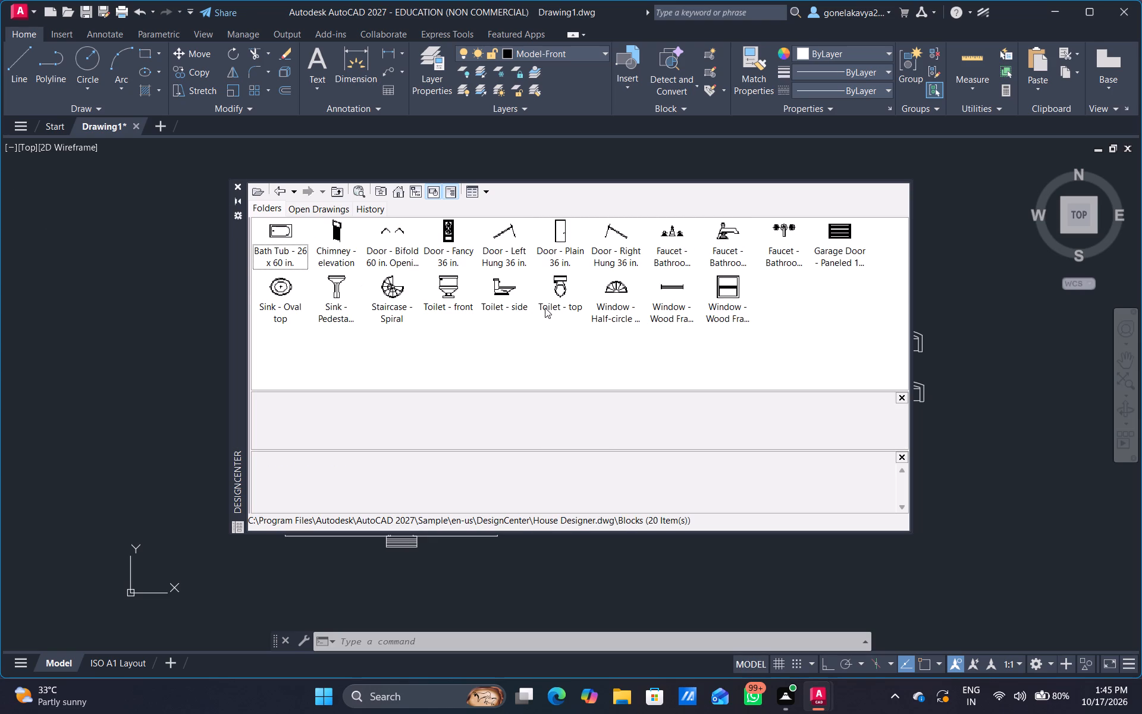
left_click(278, 201)
left_click(284, 193)
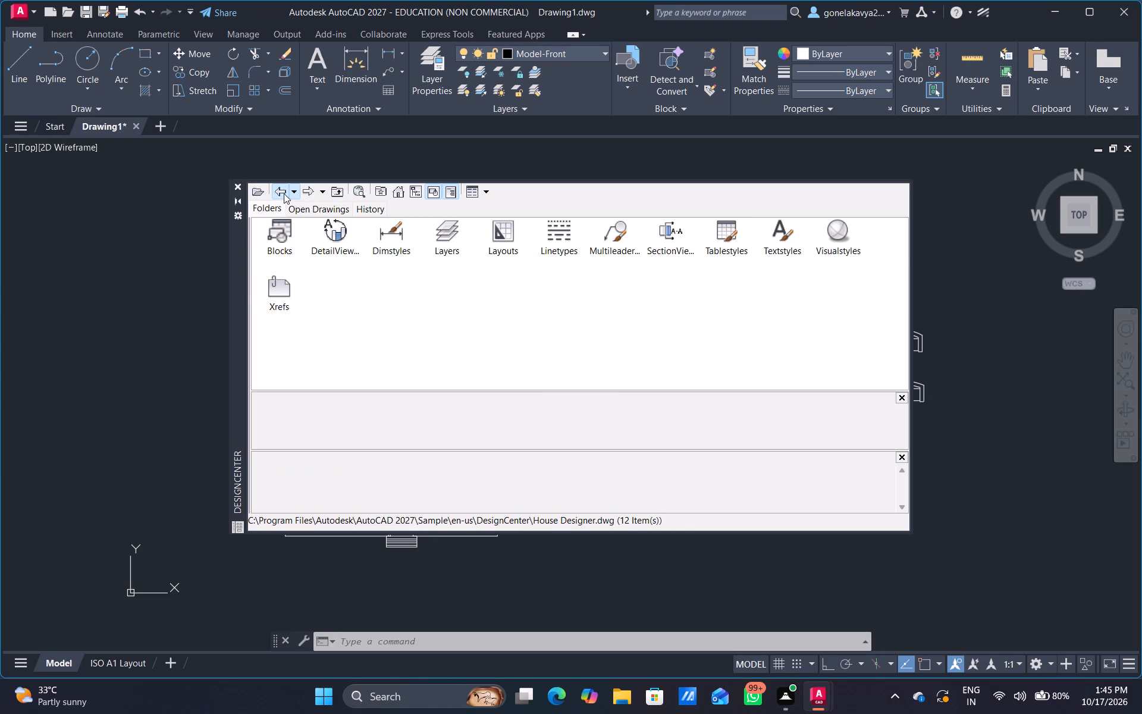
left_click(284, 193)
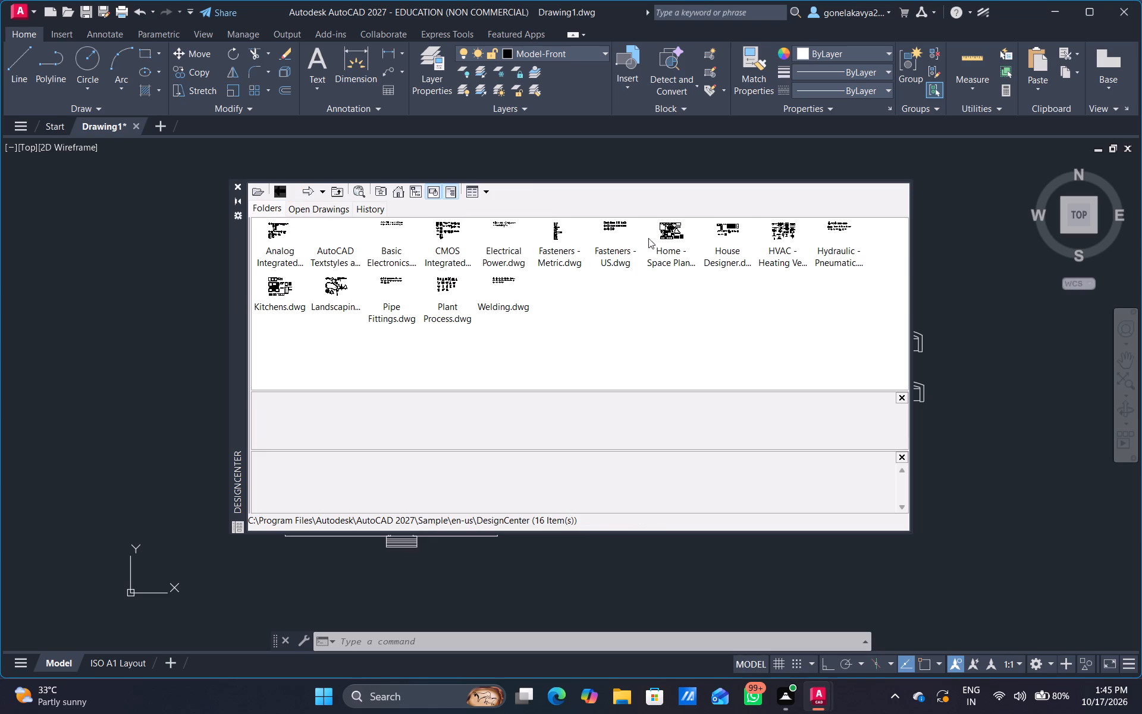
double_click(670, 232)
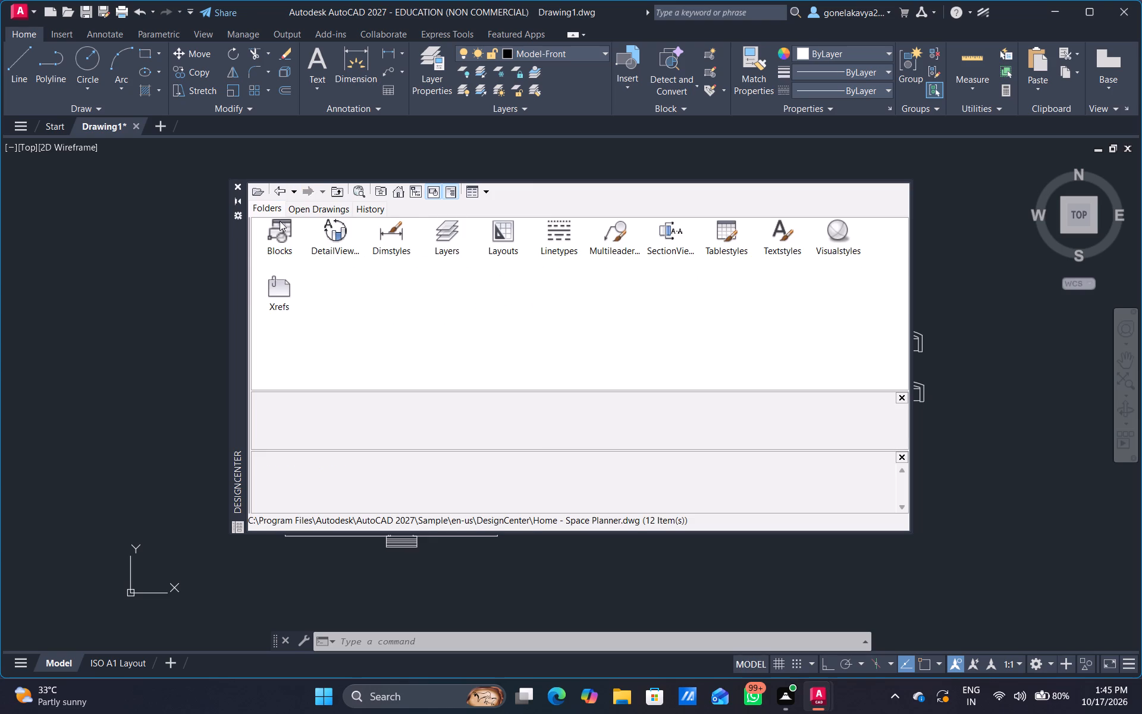
double_click(280, 221)
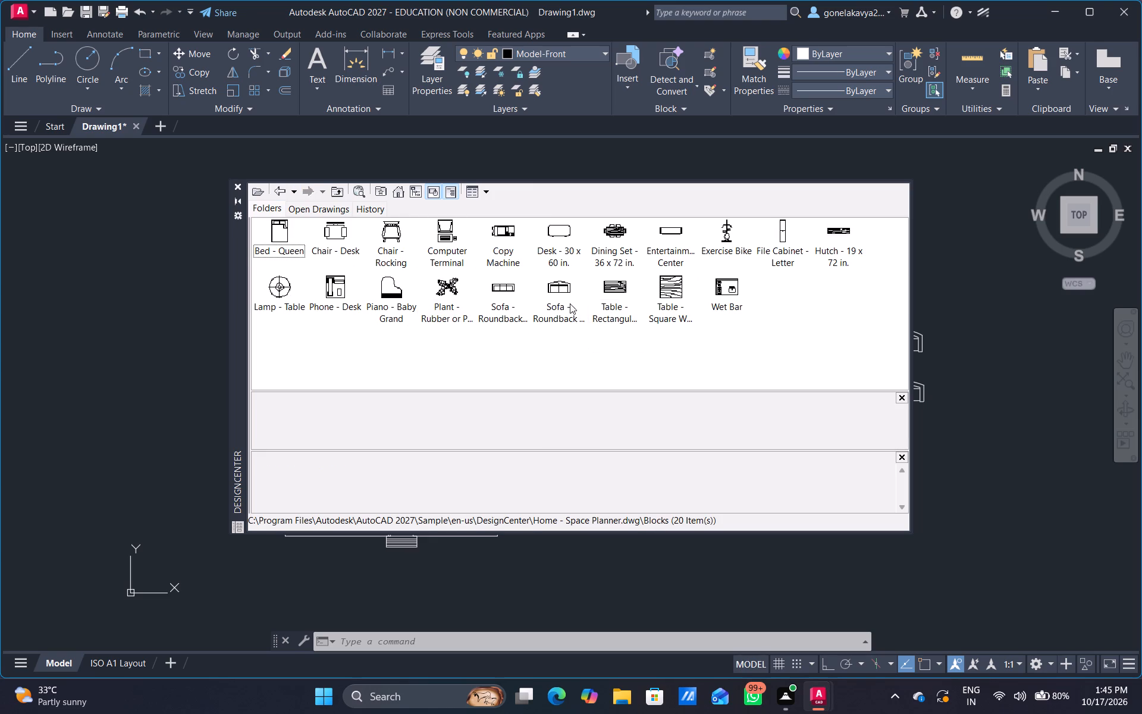
left_click_drag(612, 230, 618, 229)
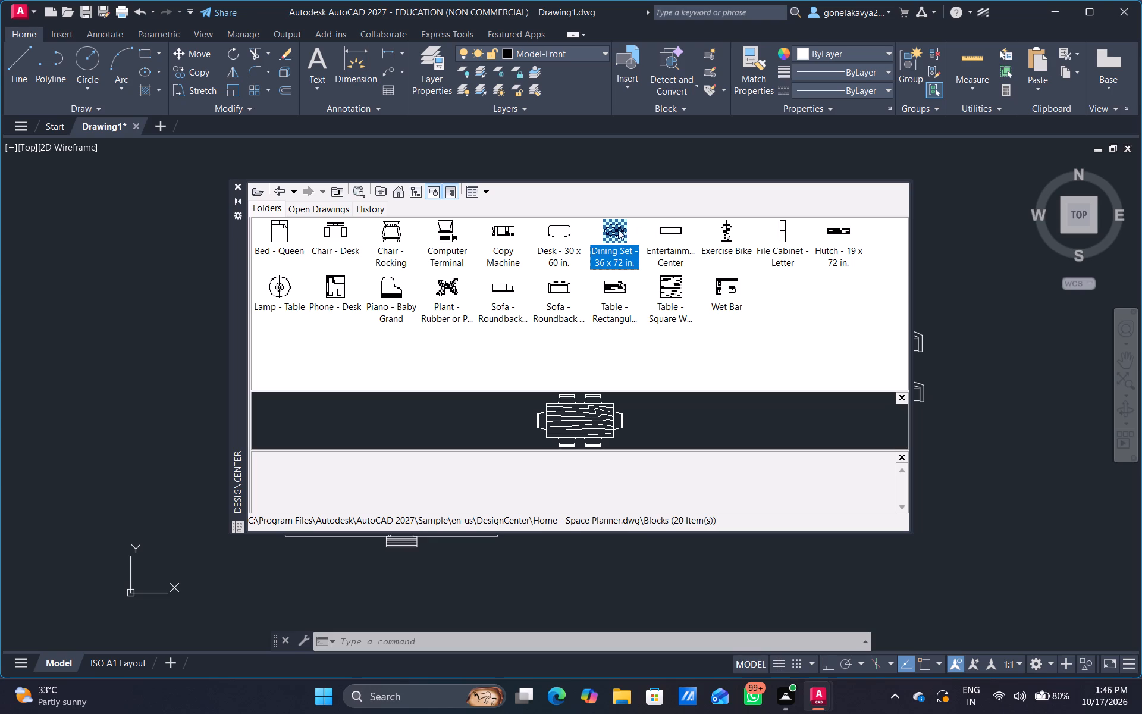
left_click_drag(618, 229, 959, 275)
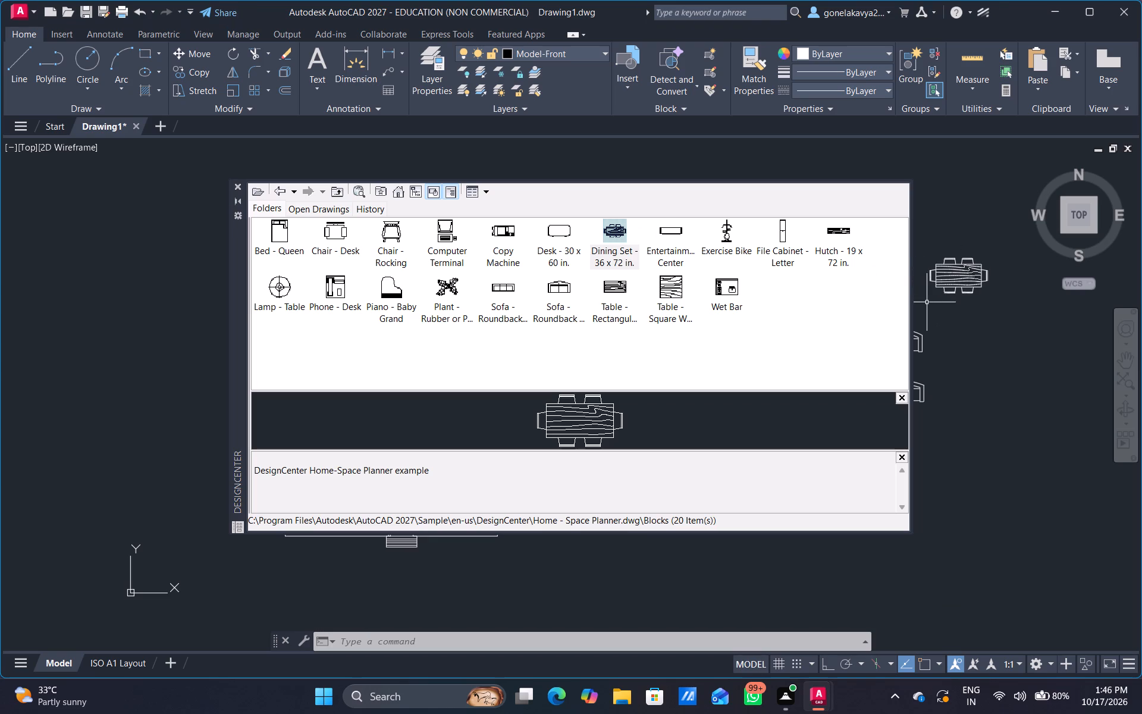
left_click(235, 183)
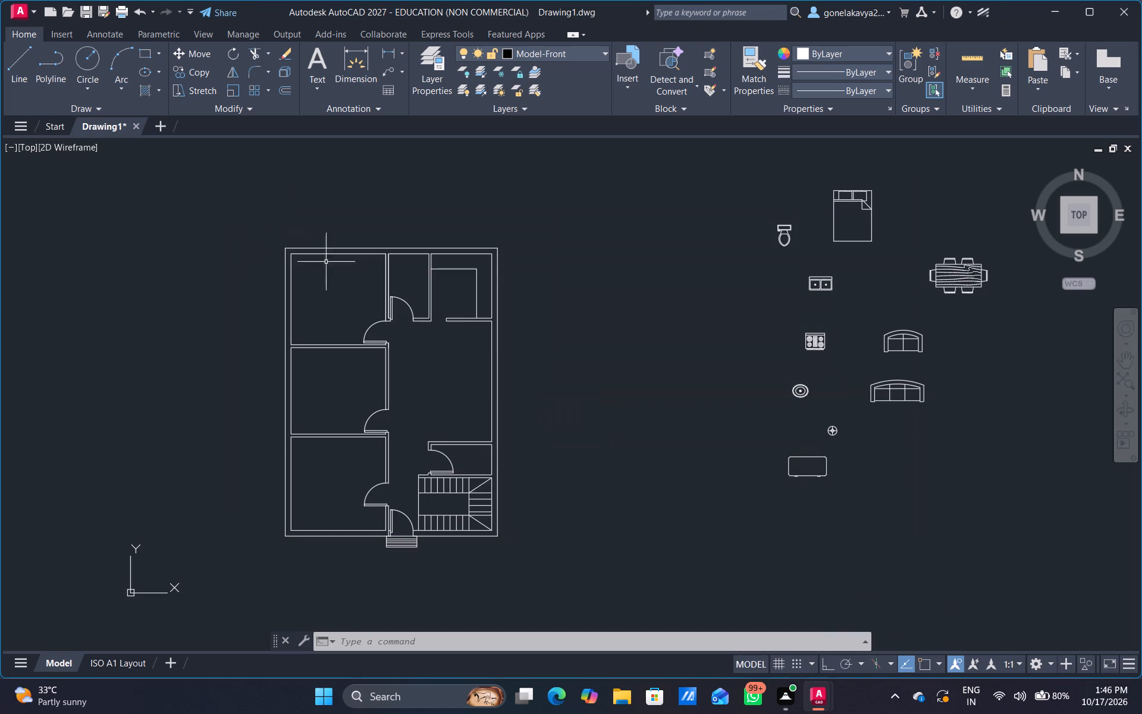
Turn on Ortho and rotate the dining set block 270° about a point below the furniture blocks.
middle_click_drag(419, 402, 443, 346)
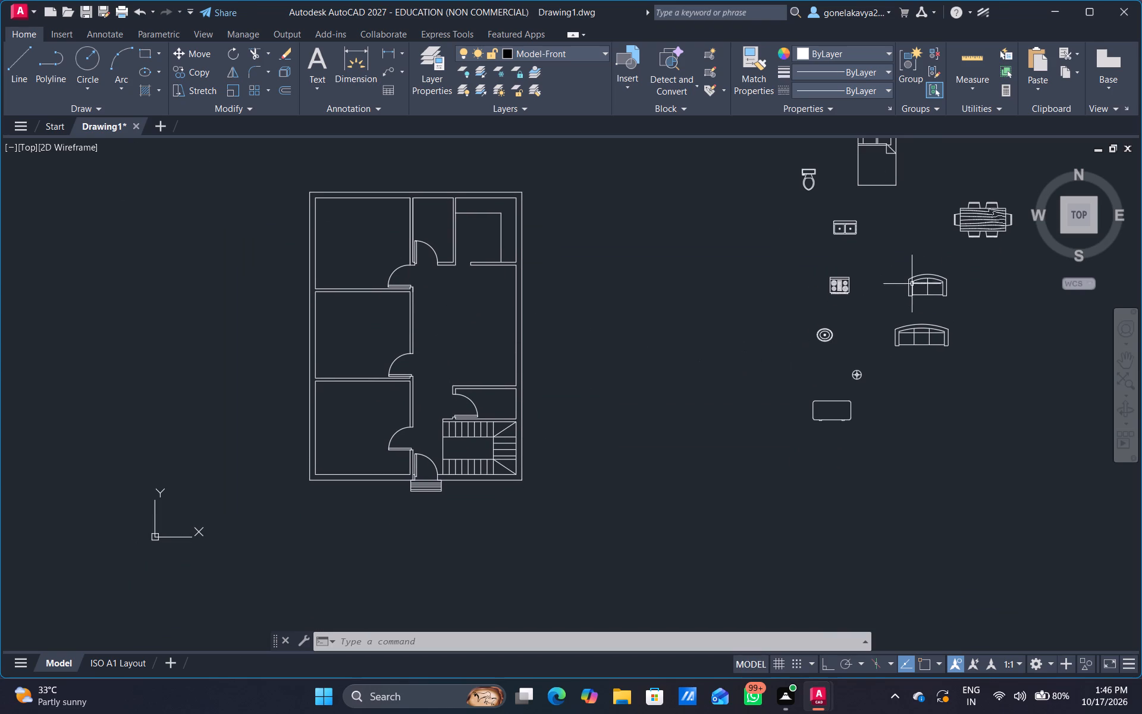
left_click(961, 227)
right_click(961, 227)
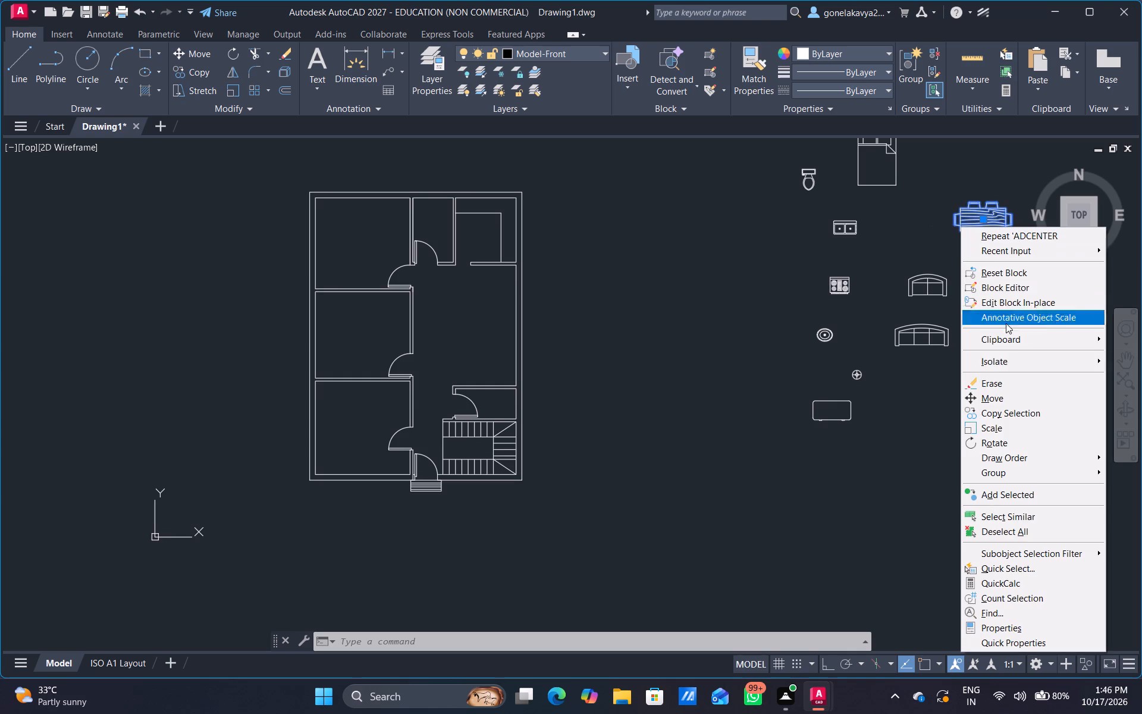
left_click(1022, 442)
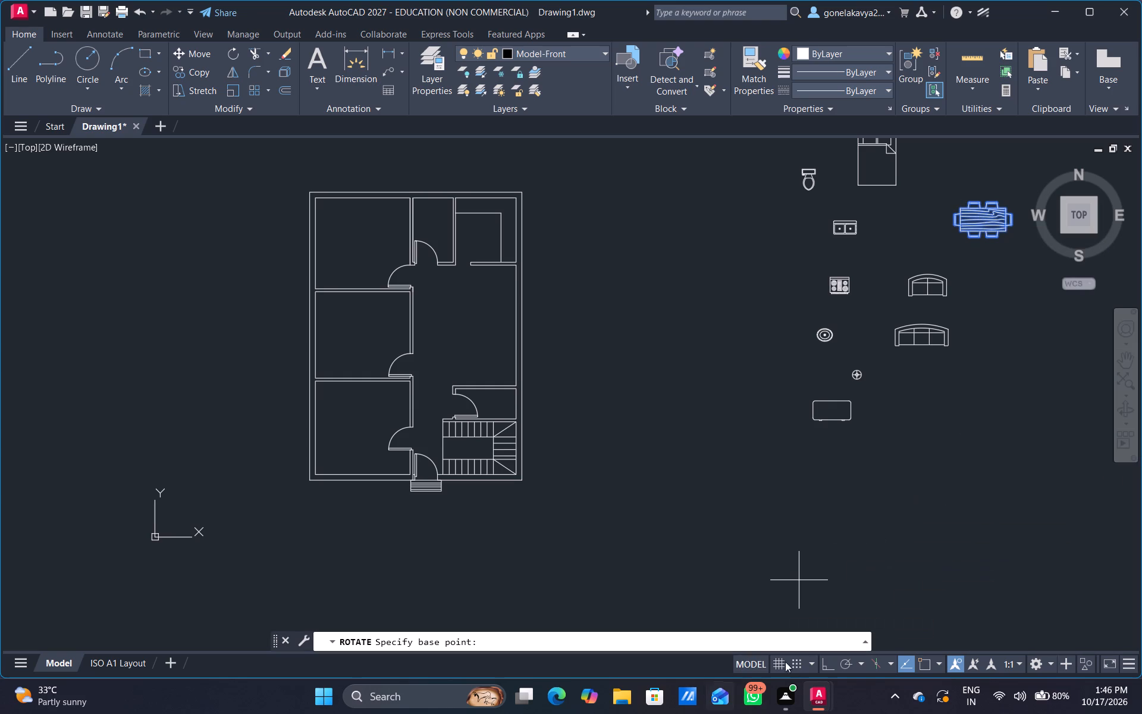
left_click(830, 669)
left_click_drag(960, 489, 960, 521)
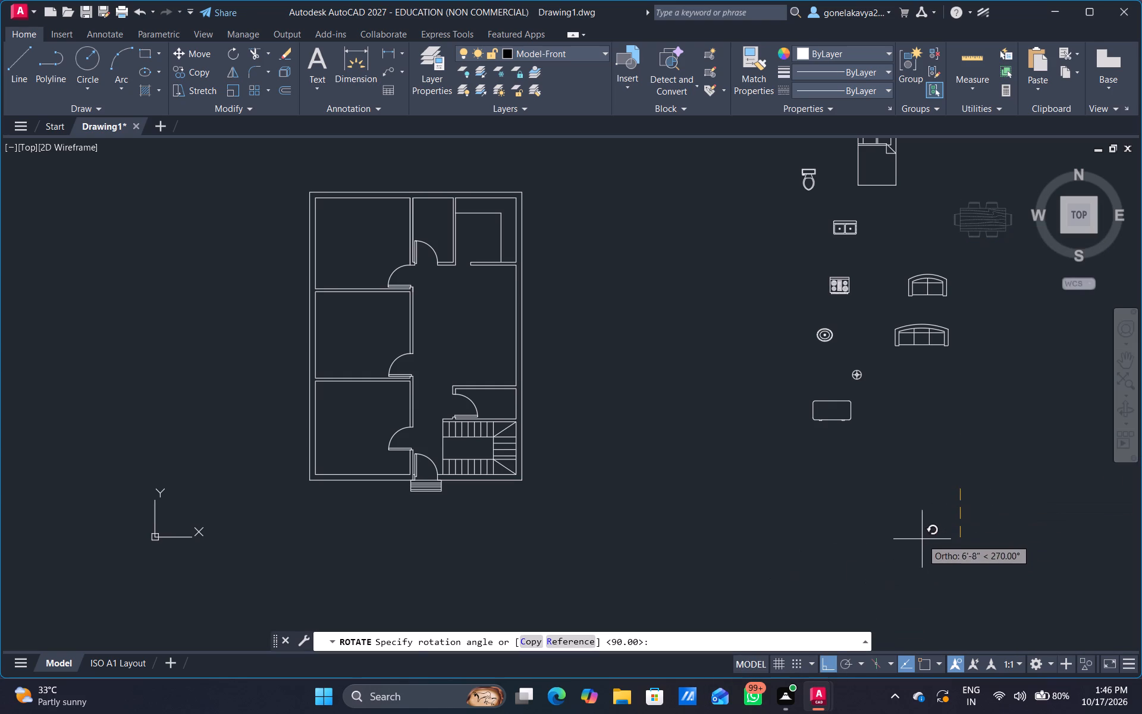
scroll(838, 521, "down", 3)
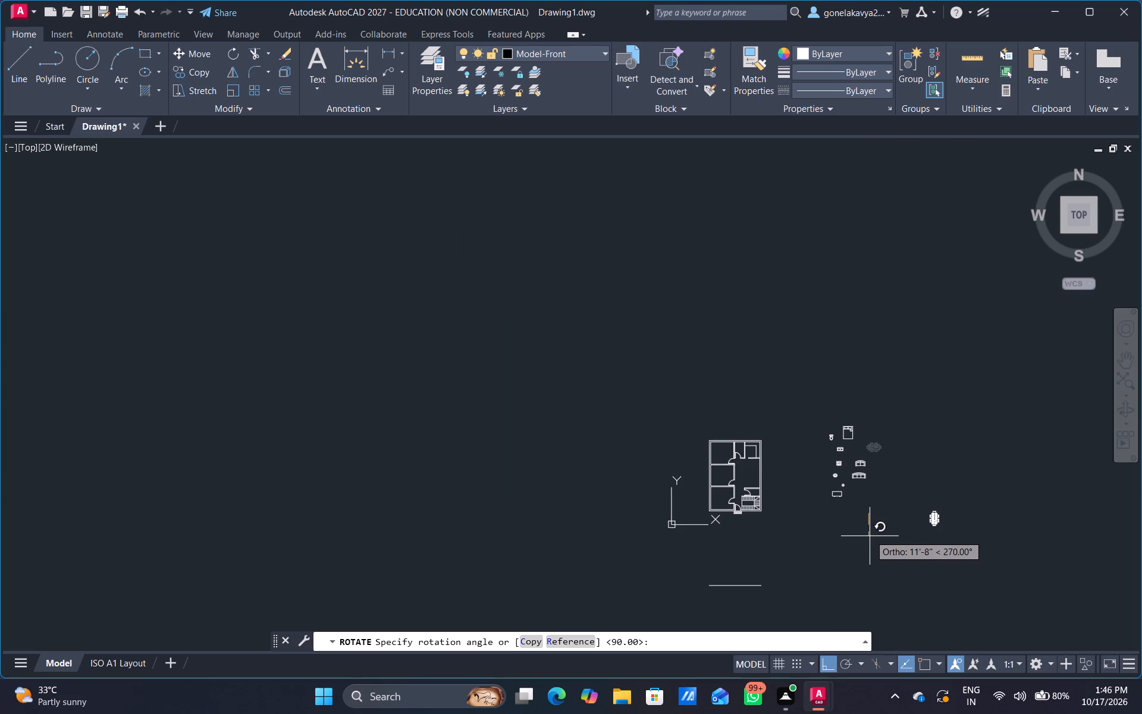
left_click(869, 536)
scroll(876, 478, "up", 2)
Rotate the 7 ft. roundback sofa 270° so that it stands vertically, clear of the other blocks.
middle_click_drag(854, 515, 797, 458)
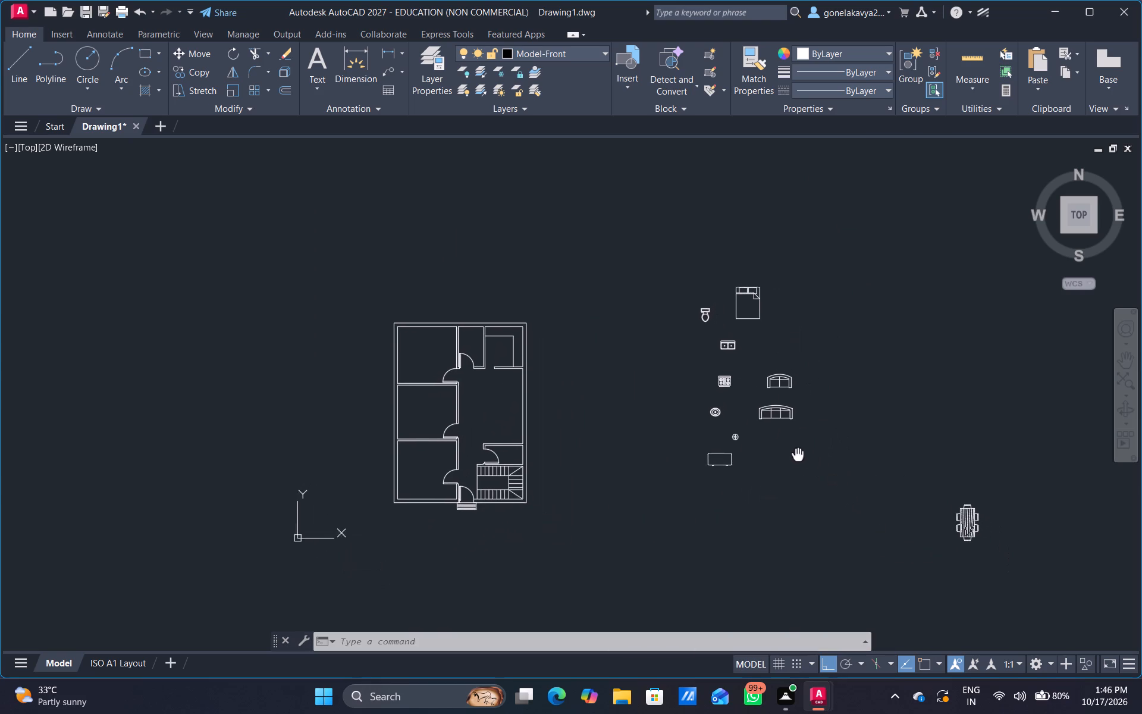
middle_click_drag(797, 458, 795, 475)
left_click(772, 436)
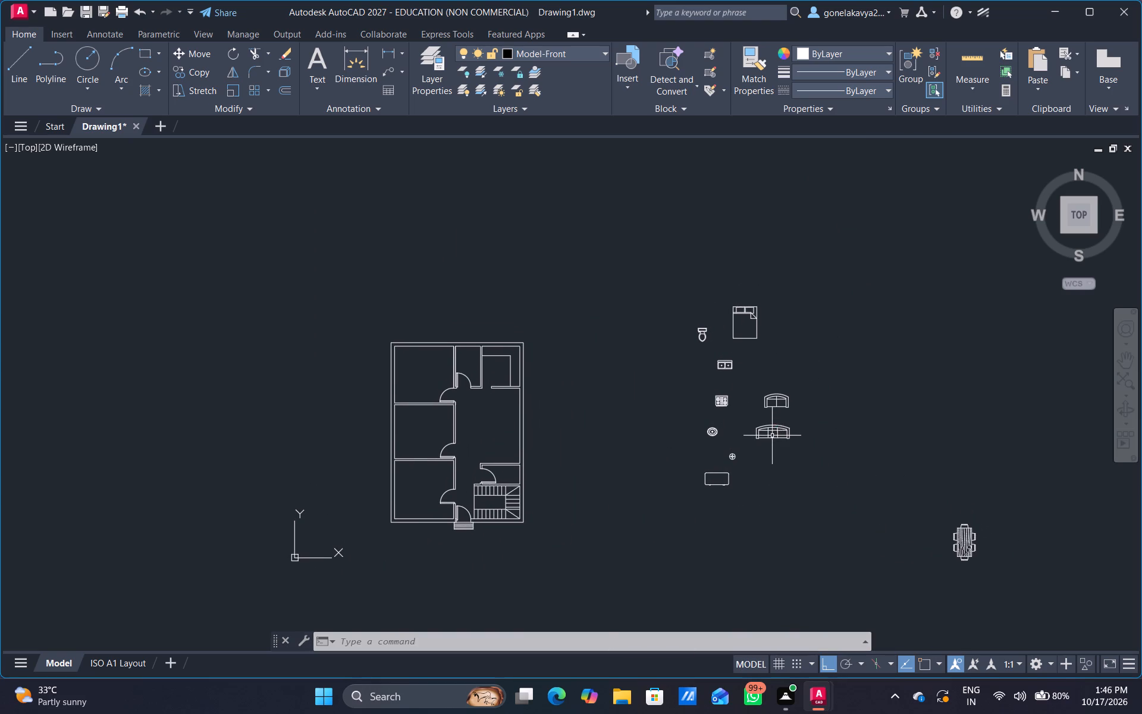
left_click(771, 431)
left_click(771, 422)
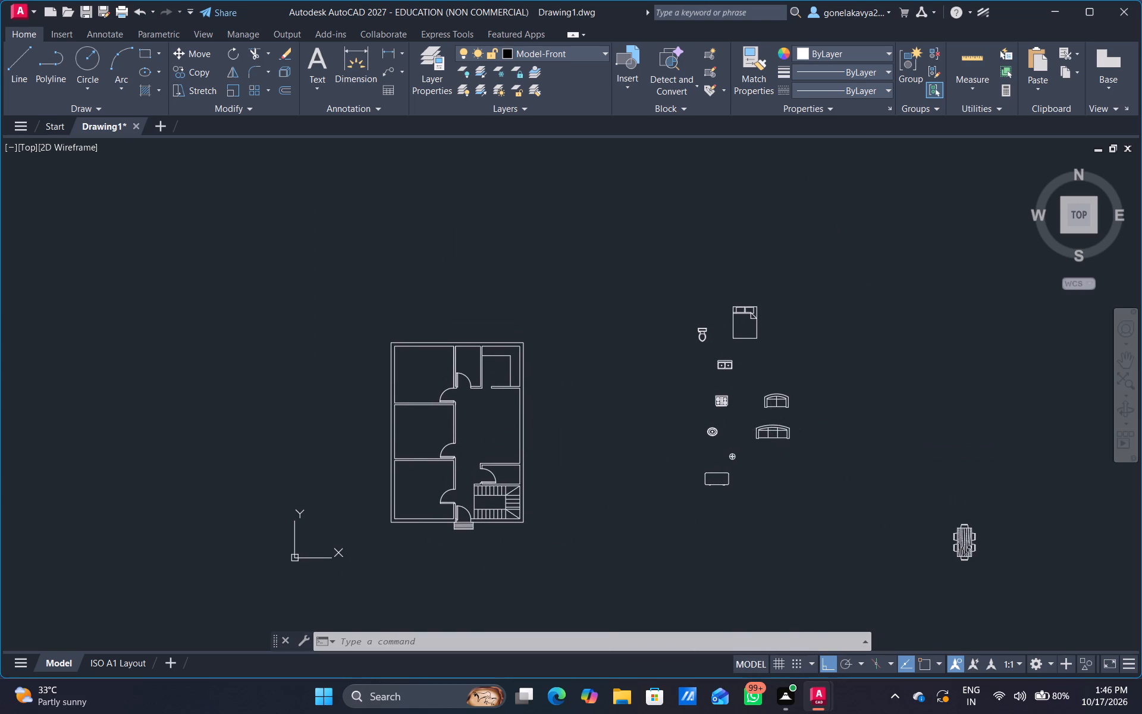
left_click(771, 430)
right_click(771, 430)
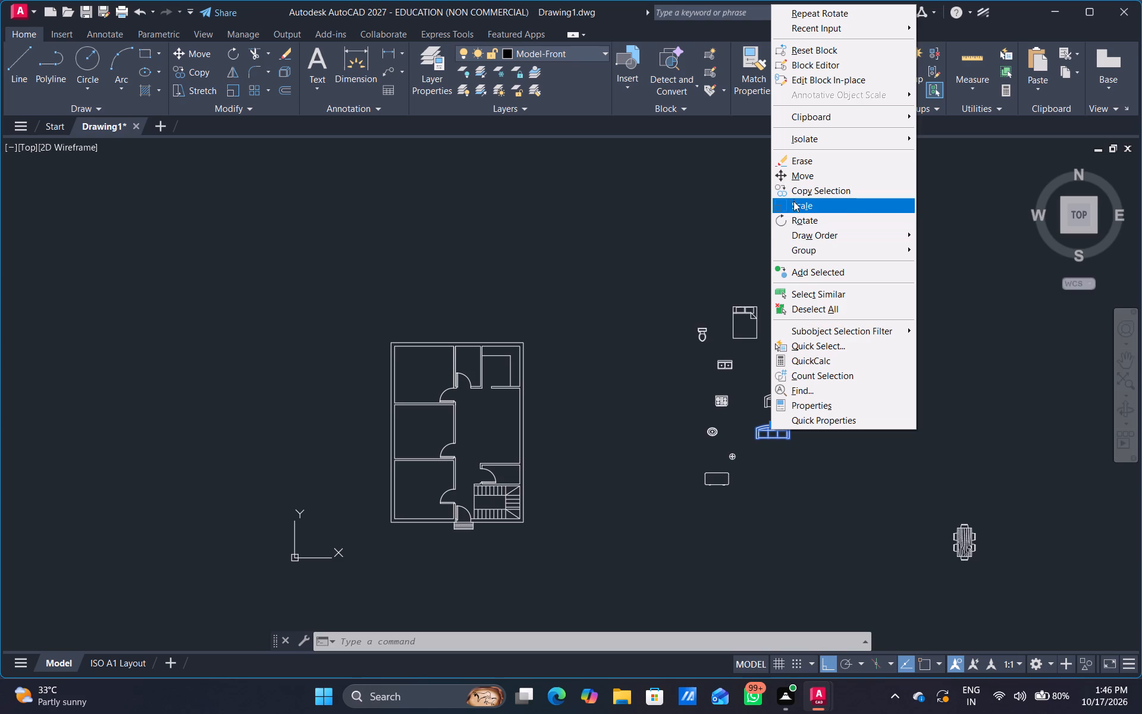
left_click(786, 220)
left_click_drag(834, 469, 833, 487)
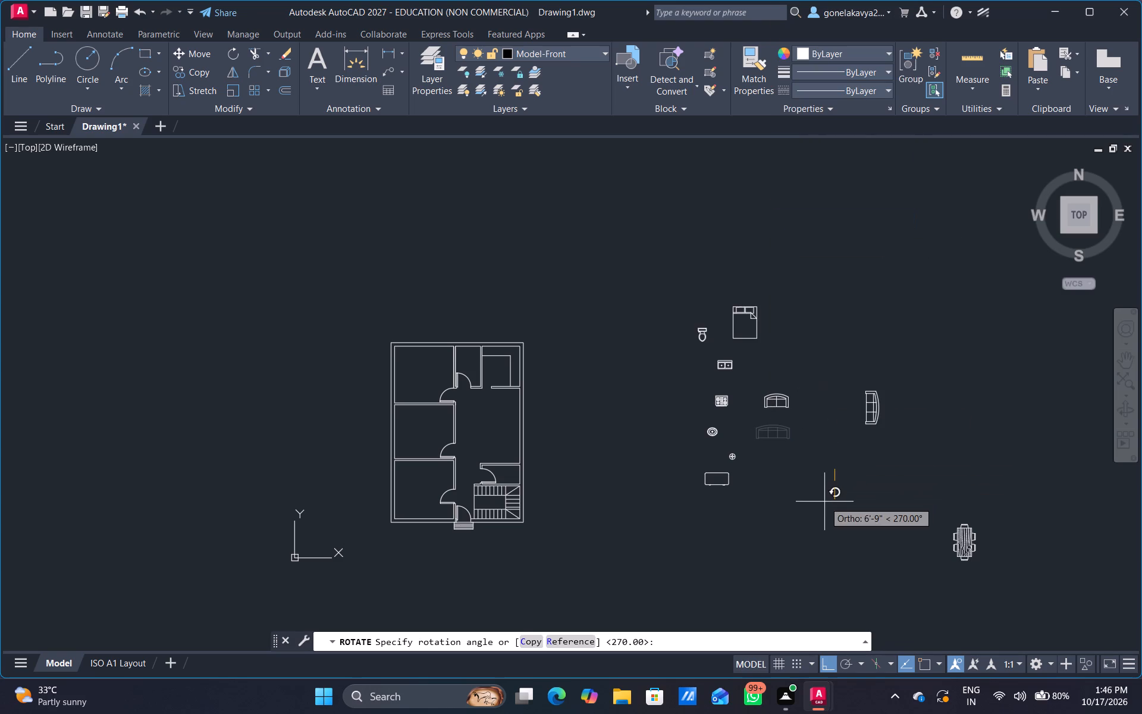
left_click(823, 501)
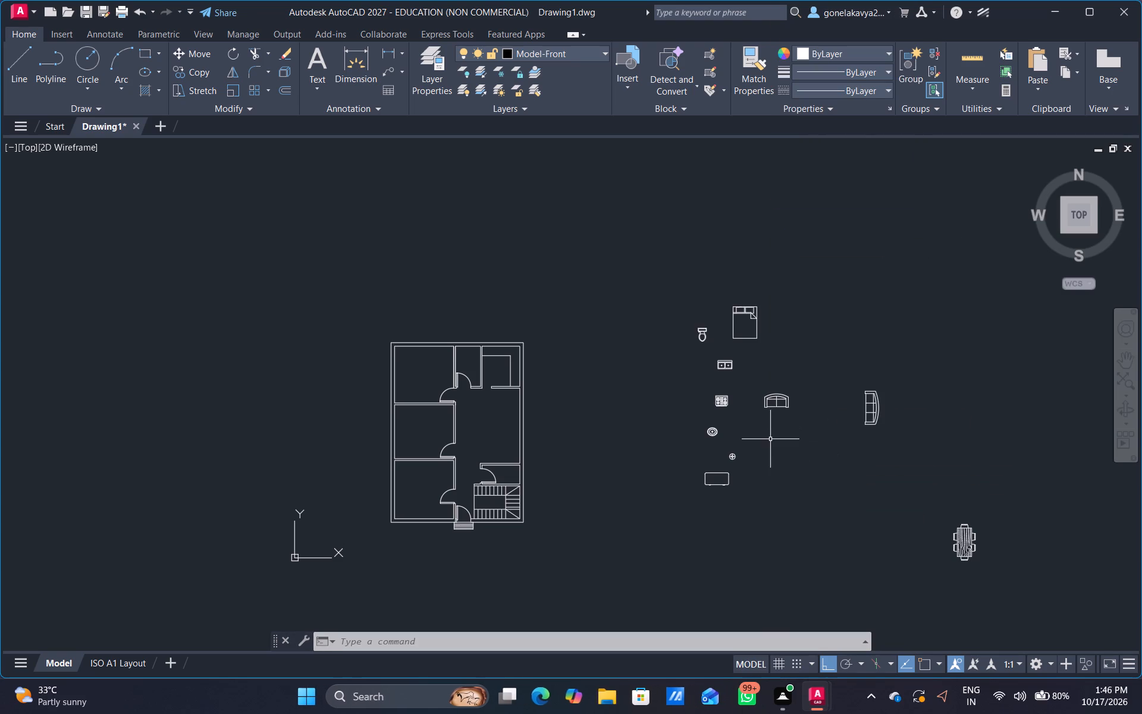
Rotate the two-seat roundback sofa 180° about a point between it and the rotated 7 ft. sofa.
left_click(780, 400)
right_click(776, 403)
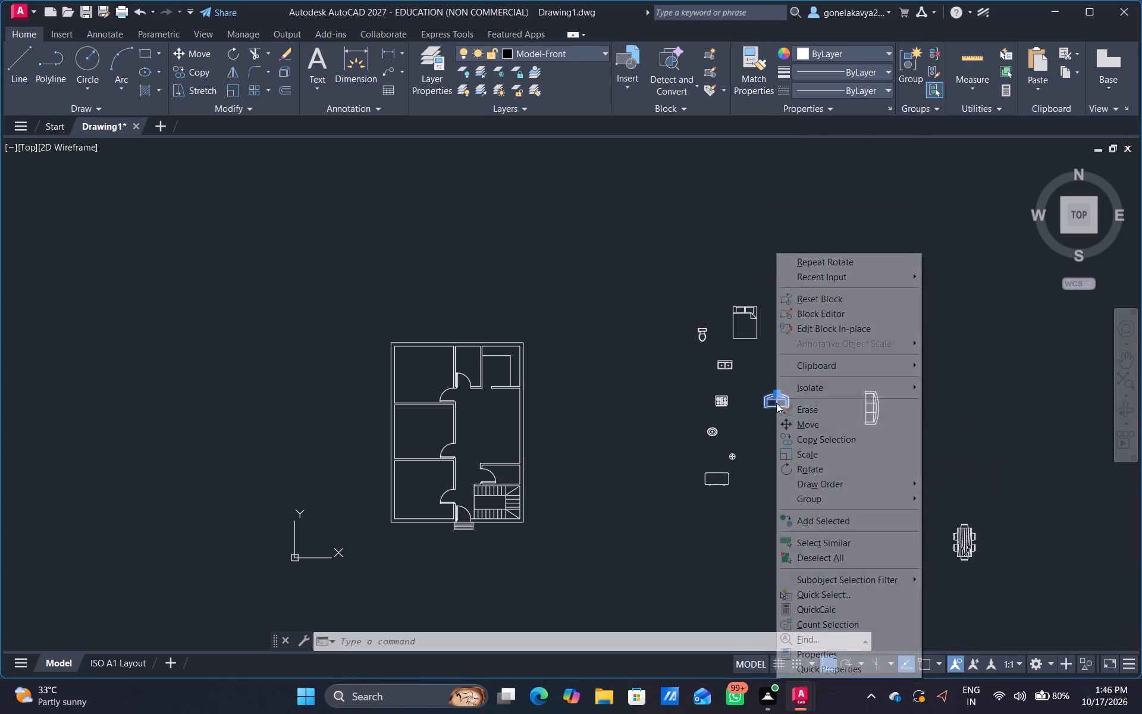
left_click(832, 472)
left_click(827, 434)
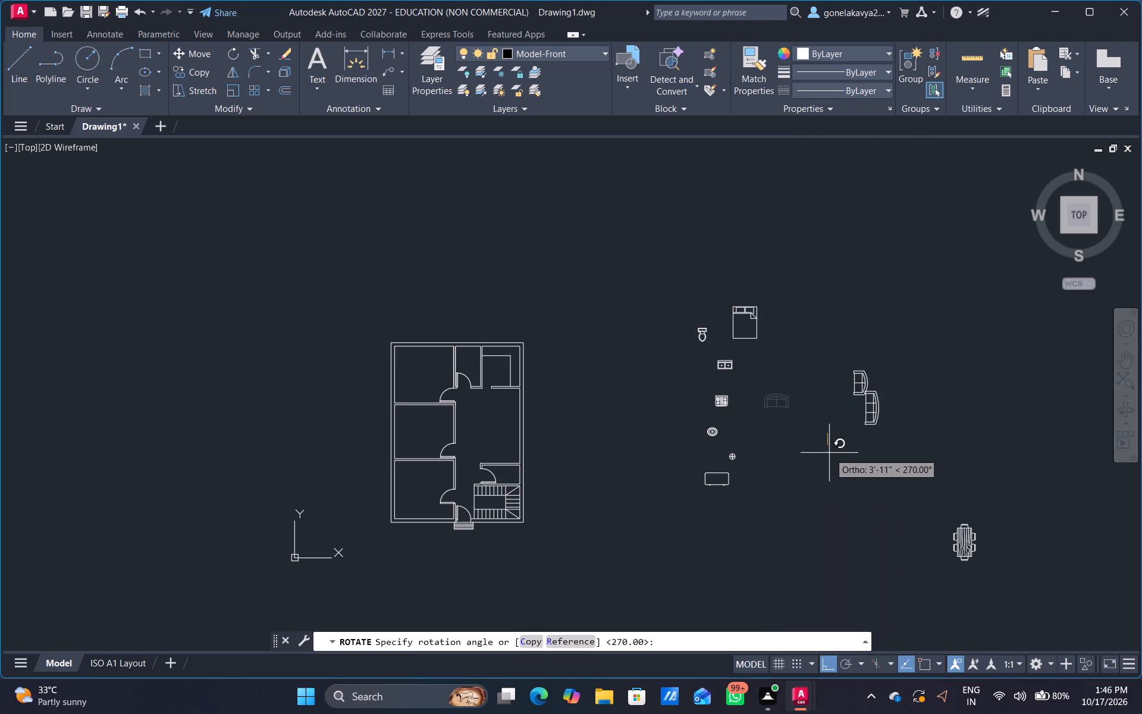
left_click(779, 390)
Rotate the desk block 90° about a point just outside its upper-left corner.
middle_click_drag(773, 447, 784, 415)
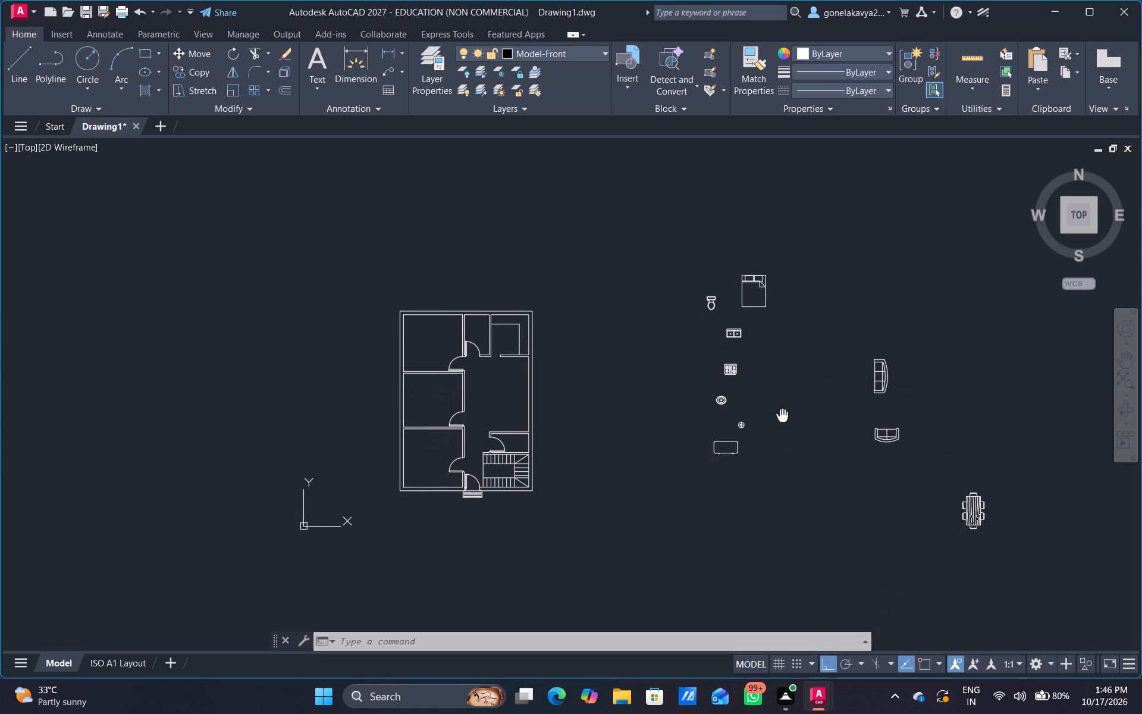
middle_click_drag(784, 415, 785, 419)
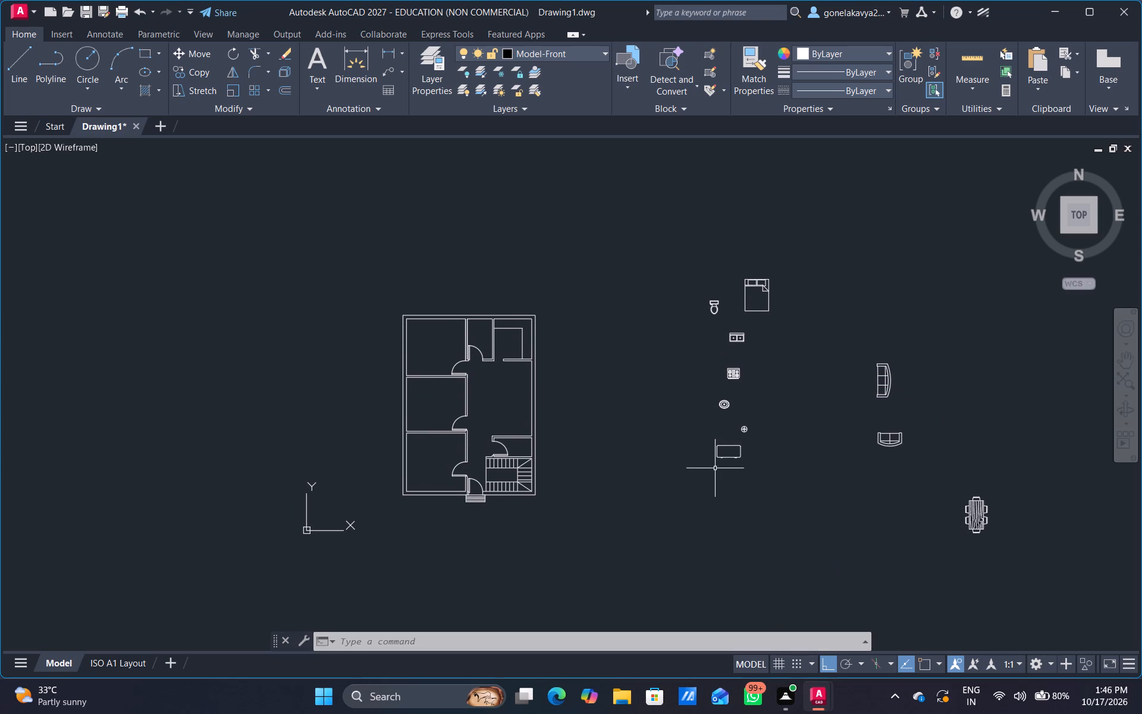
left_click(719, 447)
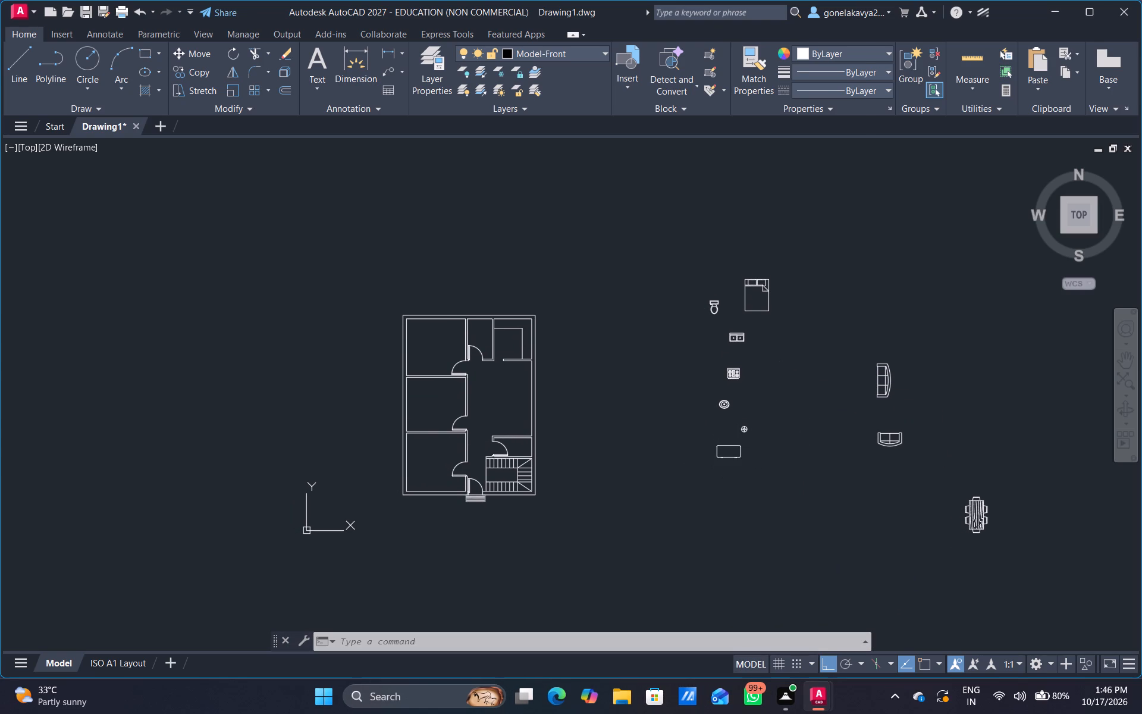
right_click(719, 447)
left_click(761, 239)
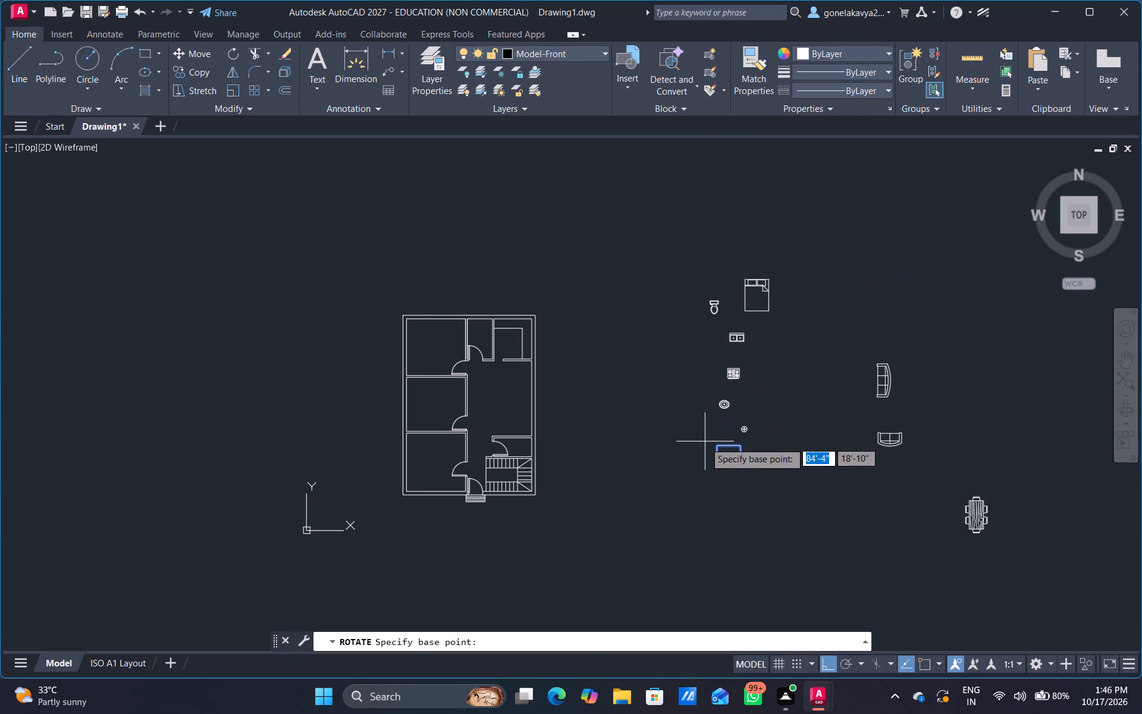
left_click(705, 442)
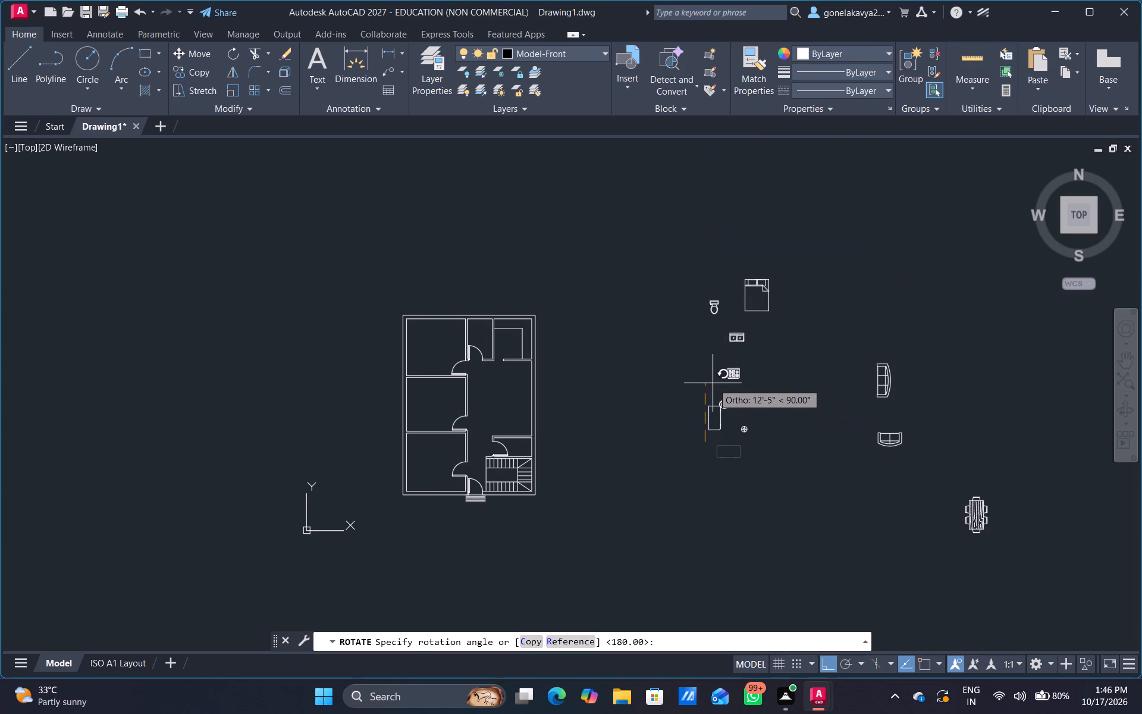
left_click(712, 383)
Scale the oval sink block beside the desk up to nearly twice its size.
scroll(729, 406, "up", 3)
middle_click_drag(732, 425, 741, 382)
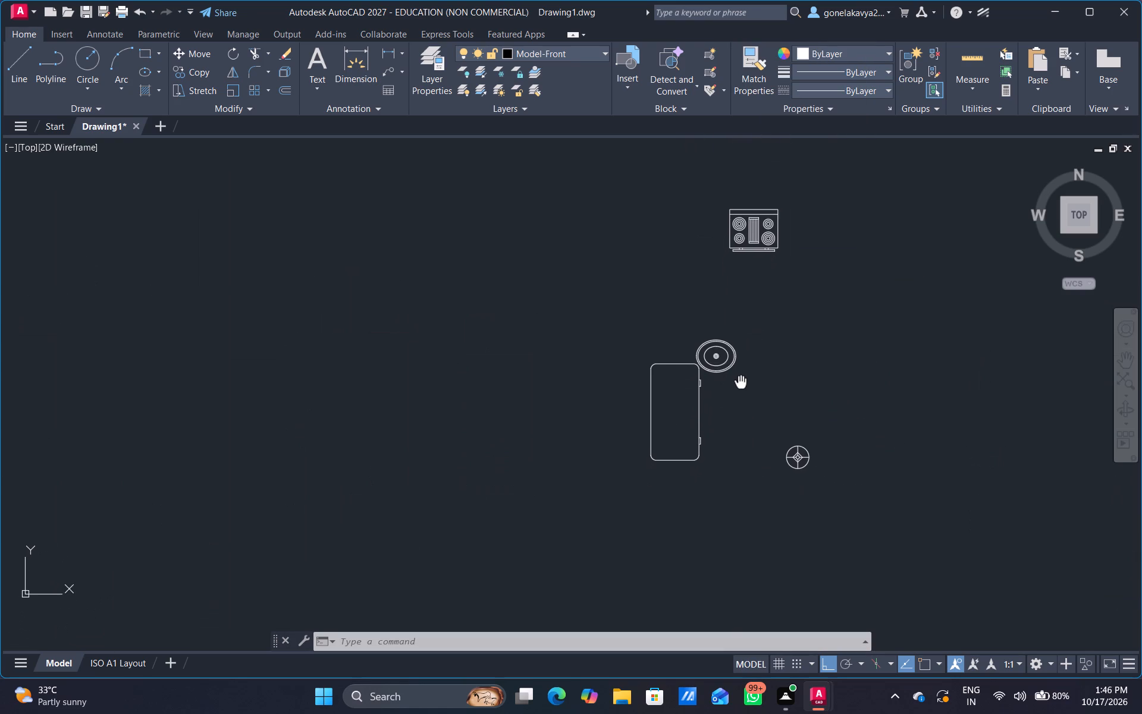
middle_click_drag(741, 382, 741, 383)
scroll(741, 383, "down", 2)
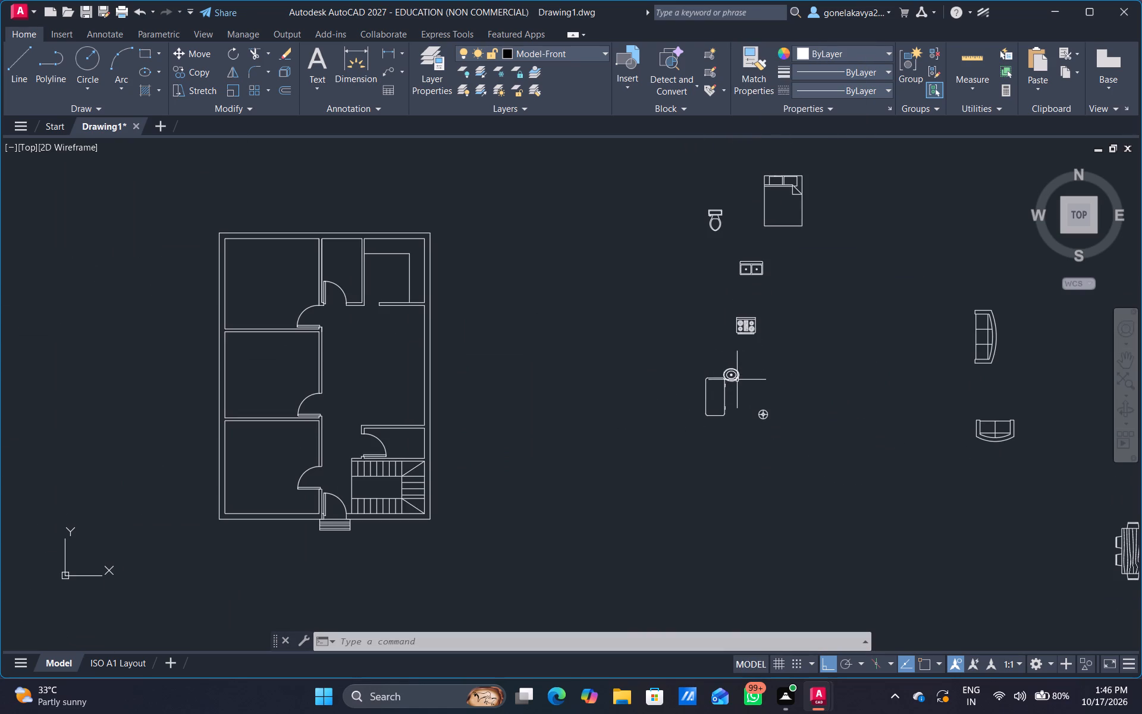
left_click(737, 374)
right_click(735, 375)
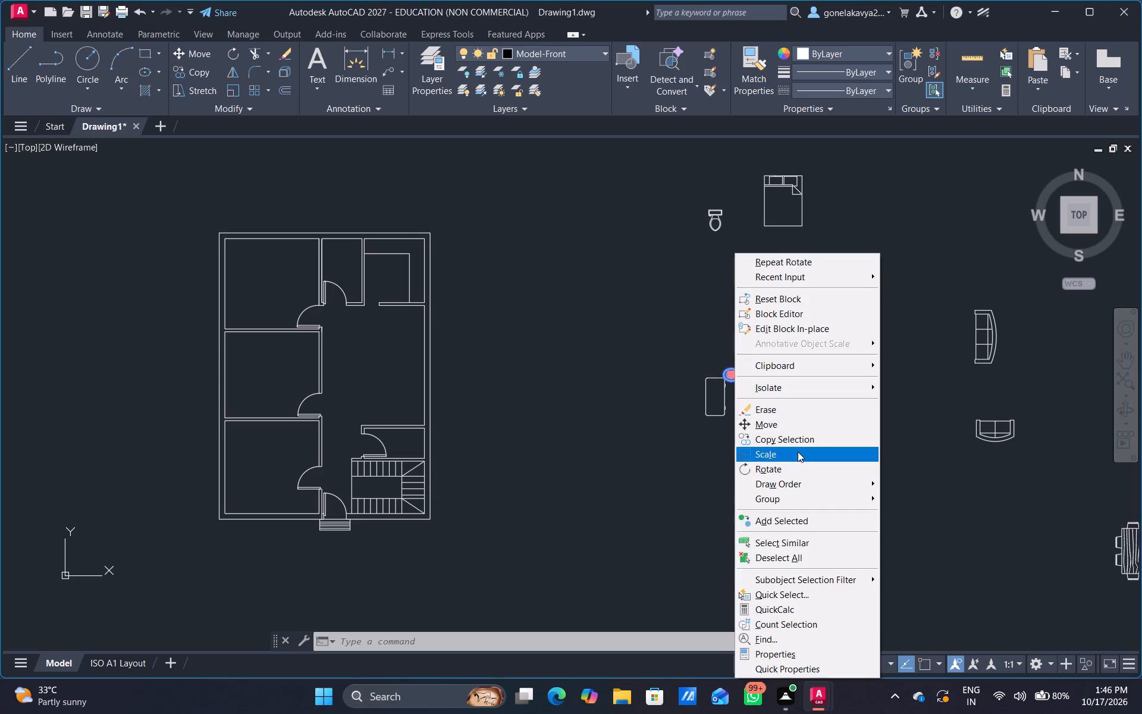
left_click(798, 452)
left_click(773, 427)
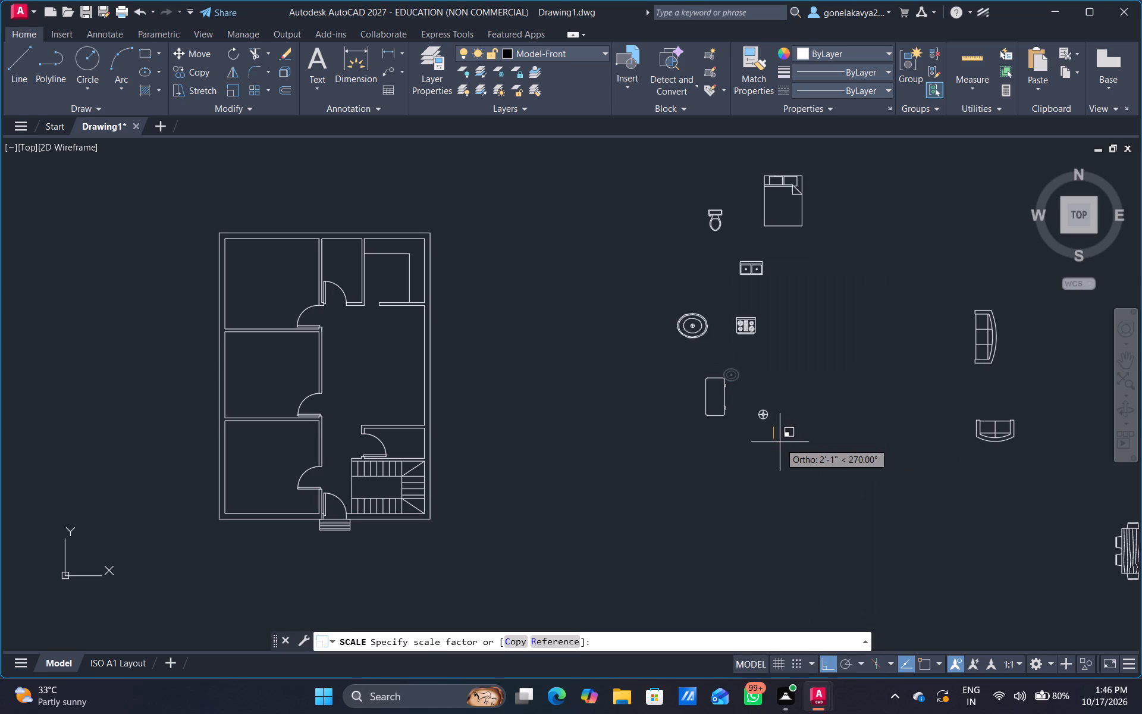
left_click(779, 441)
Scale the small round cross-marked block up to roughly twice its size.
left_click(765, 419)
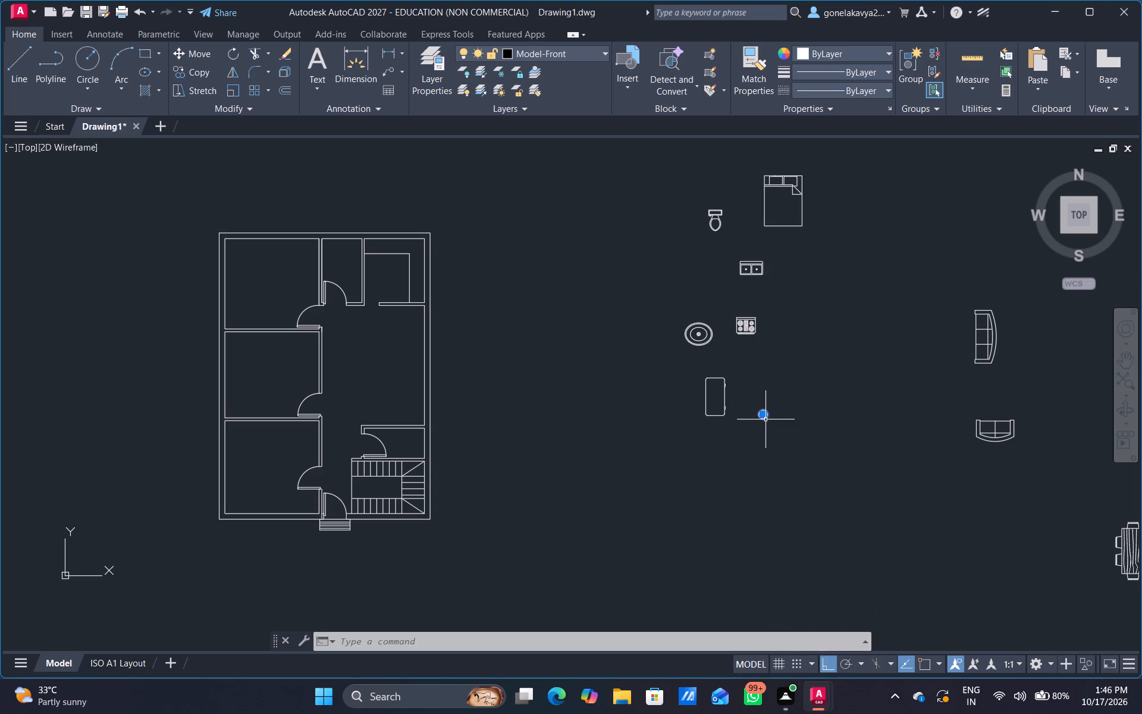
right_click(765, 419)
left_click(783, 456)
left_click_drag(779, 458, 778, 459)
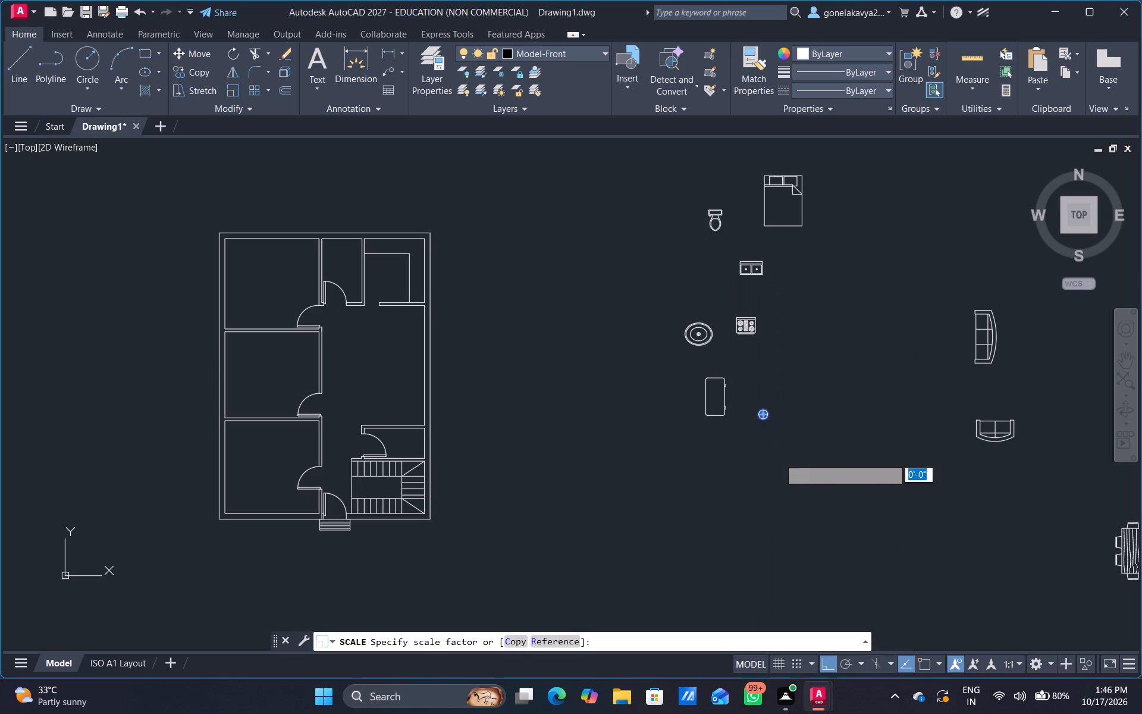
left_click_drag(778, 459, 779, 465)
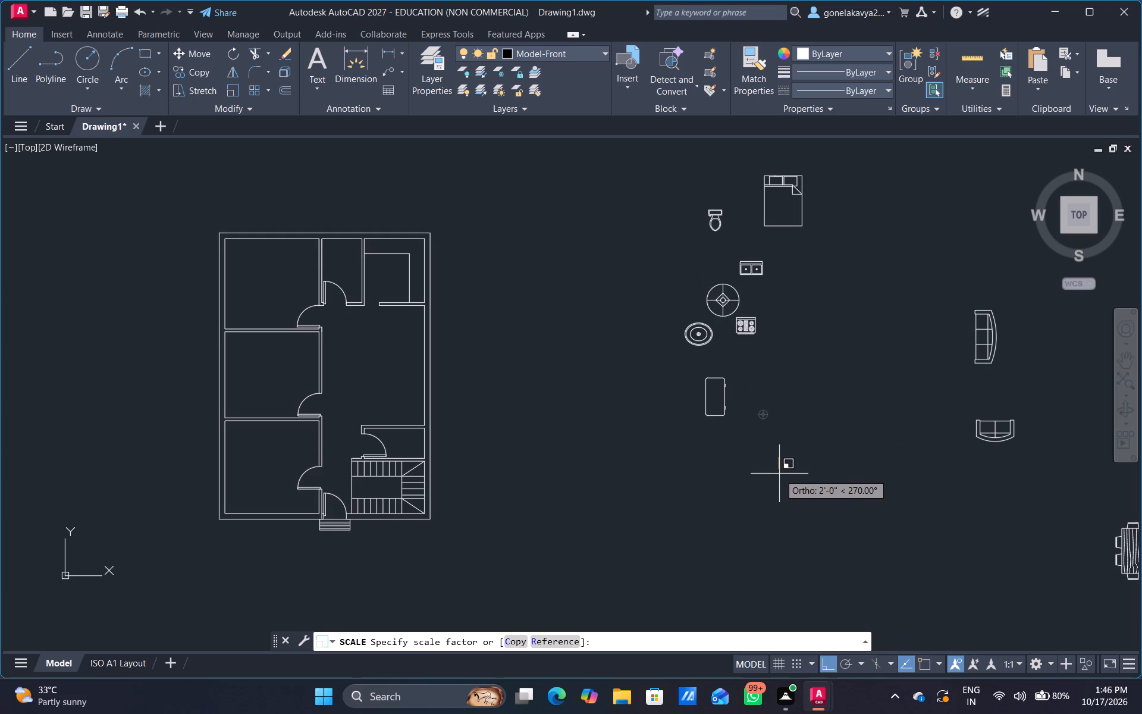
left_click(777, 468)
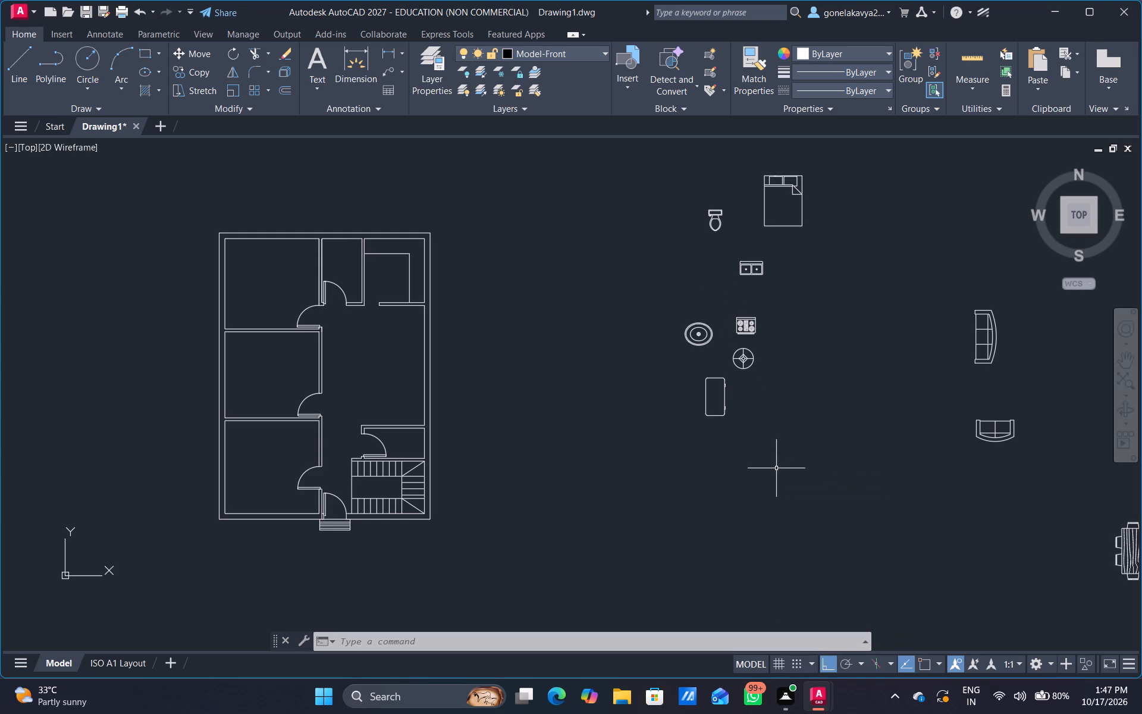
Scale the stove block down to roughly two thirds of its size.
left_click(749, 333)
right_click(748, 332)
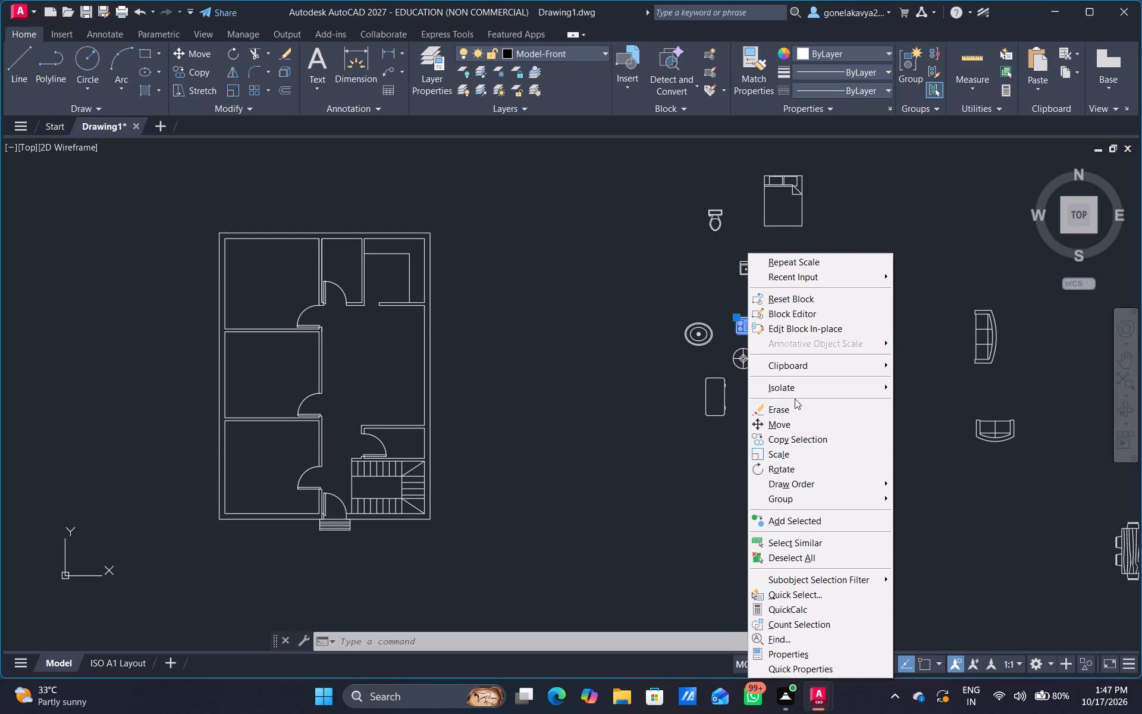
left_click(798, 449)
left_click(795, 416)
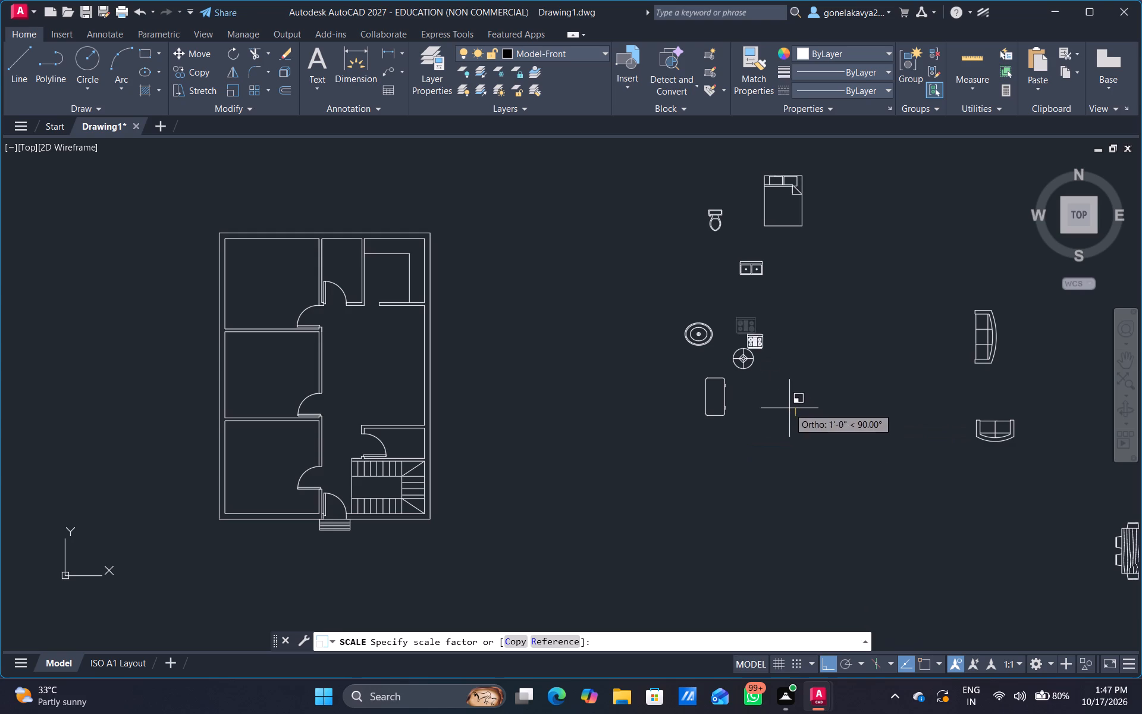
left_click(789, 409)
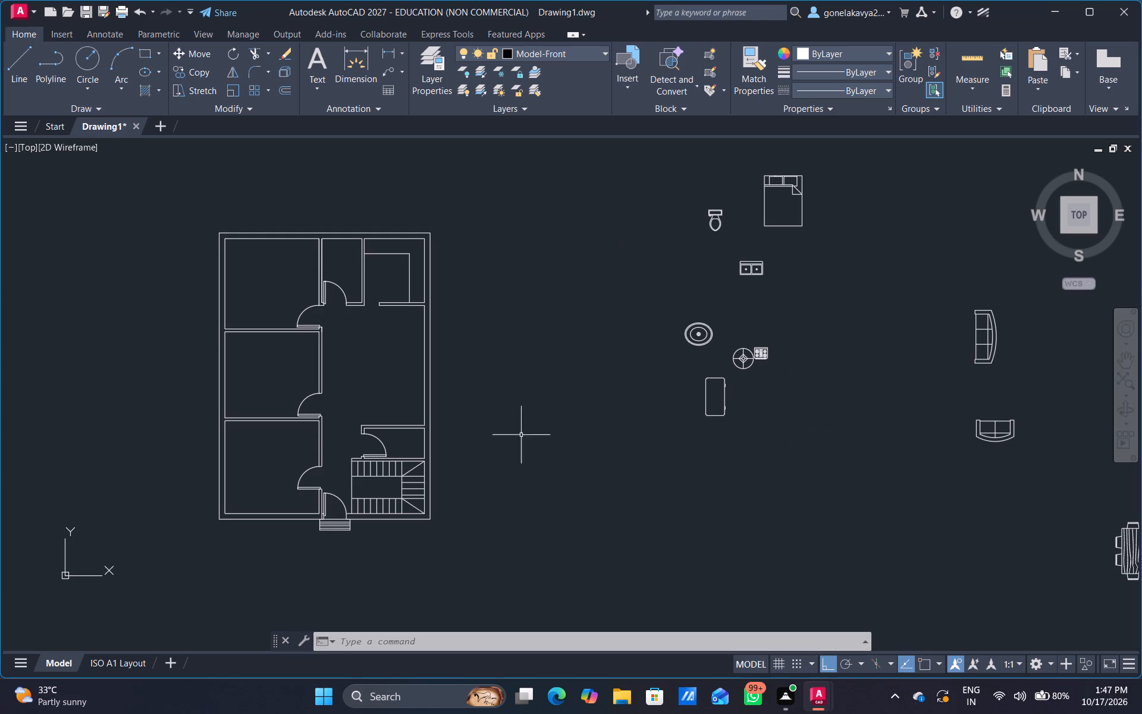
Rotate the toilet block 90° about a point below and to the right of it.
left_click(712, 214)
right_click(712, 215)
left_click(797, 436)
left_click_drag(790, 425, 792, 418)
left_click(817, 382)
Move the rotated toilet block horizontally to the right so that it sits below the desk.
left_click(579, 506)
right_click(583, 505)
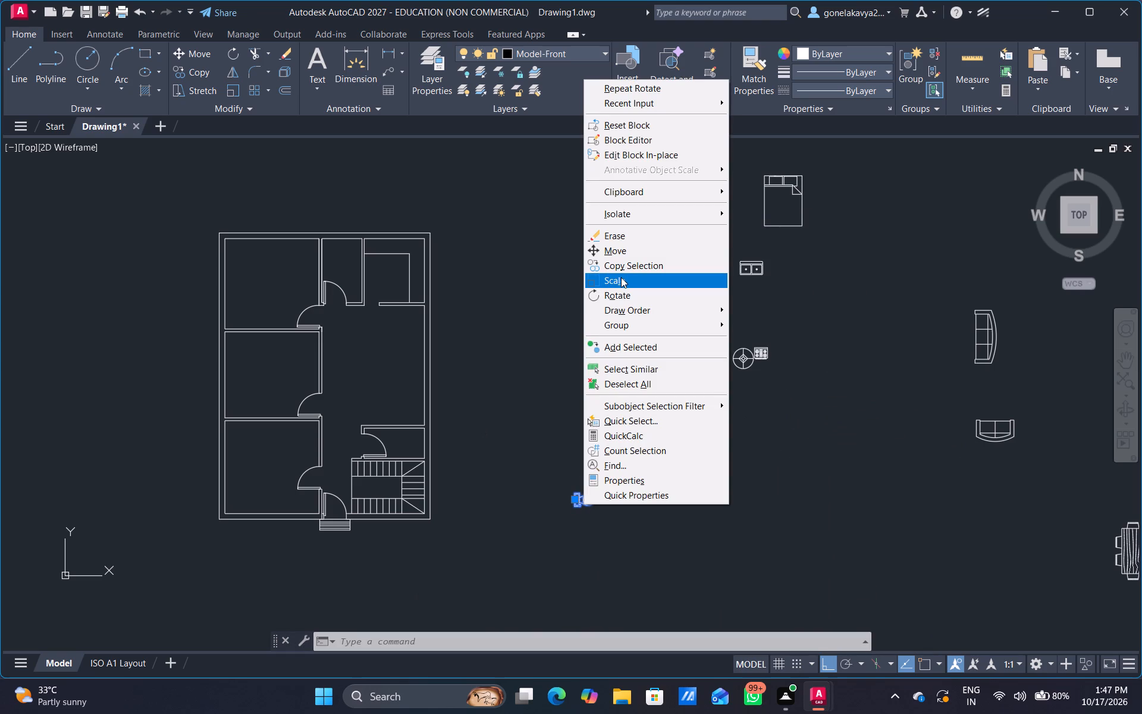
left_click(624, 256)
left_click(567, 494)
left_click(700, 511)
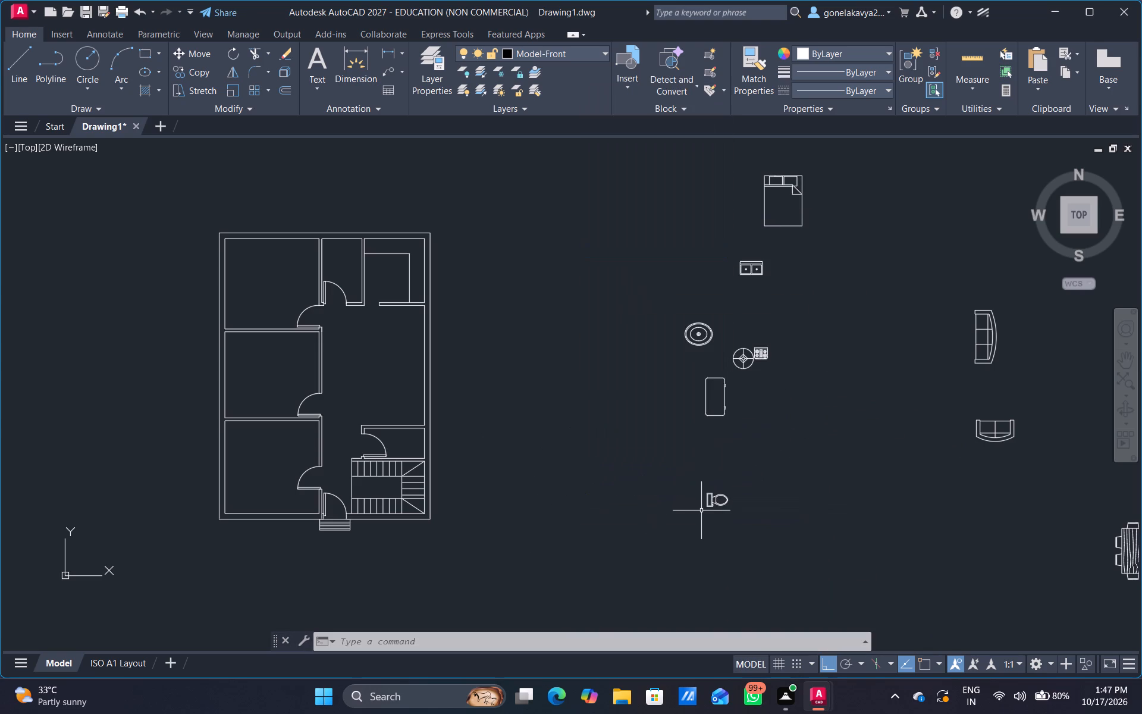
Copy the toilet block about 18'-4" horizontally to the left of the original.
left_click(717, 506)
right_click(718, 505)
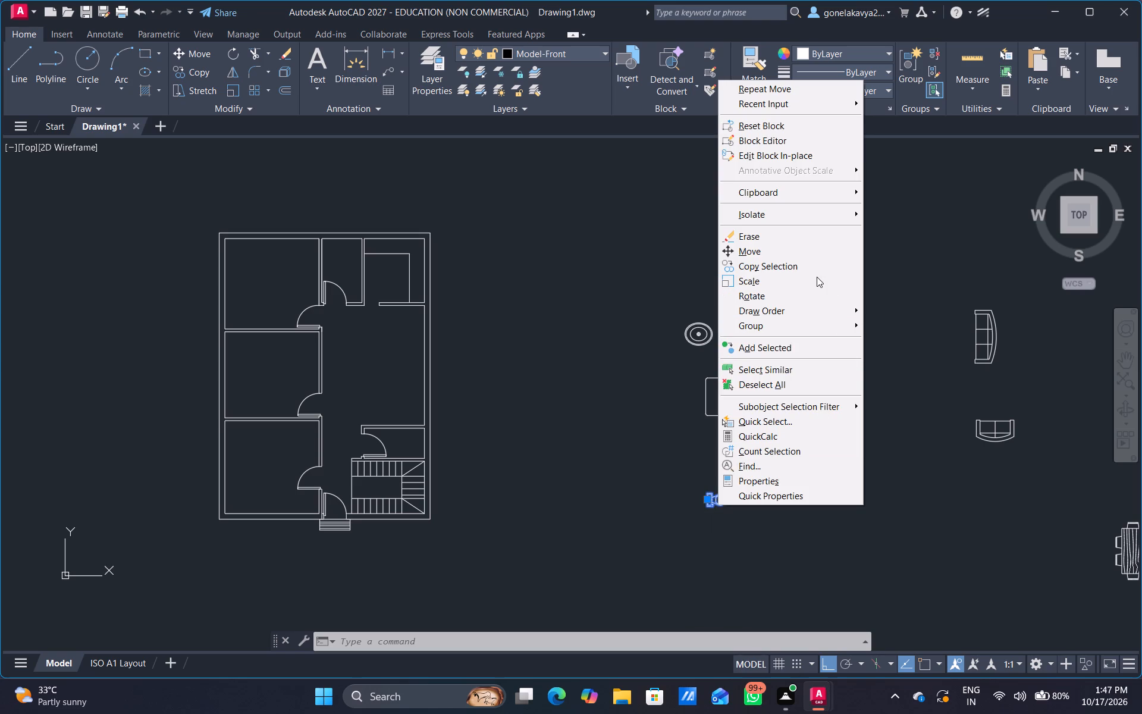
left_click(814, 264)
left_click(749, 499)
left_click(611, 525)
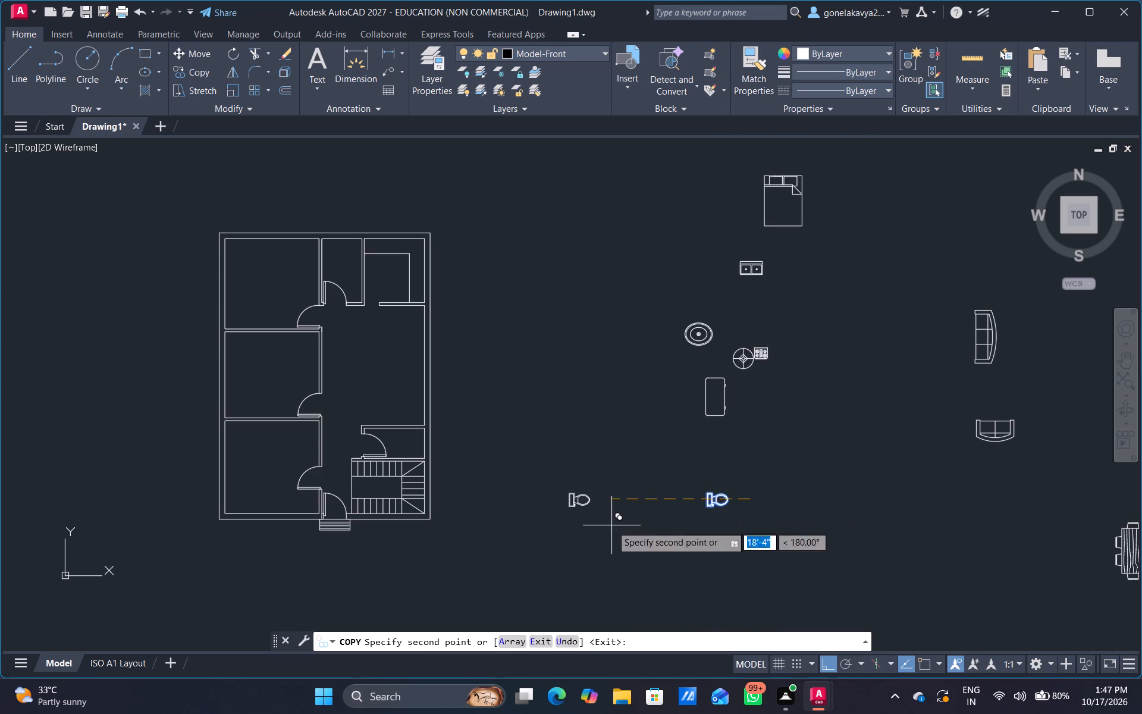
key("Escape")
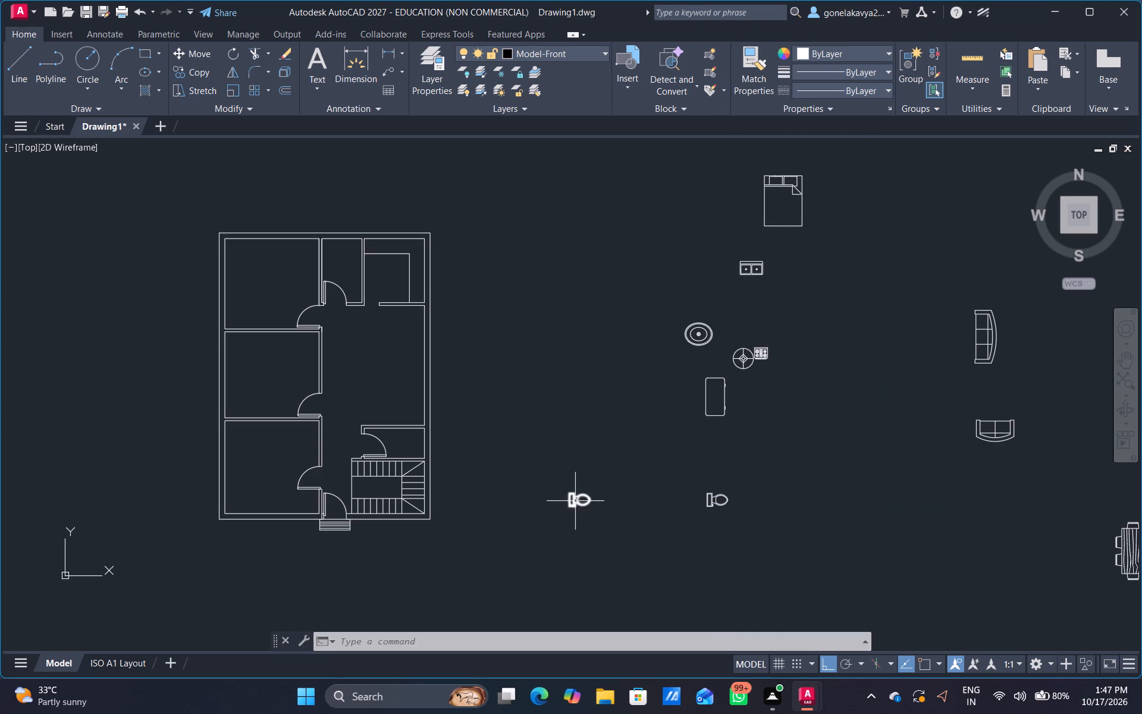
Rotate the copied toilet 180° about a point above it, so that it lies above the original with its tank facing right.
left_click(575, 501)
right_click(582, 500)
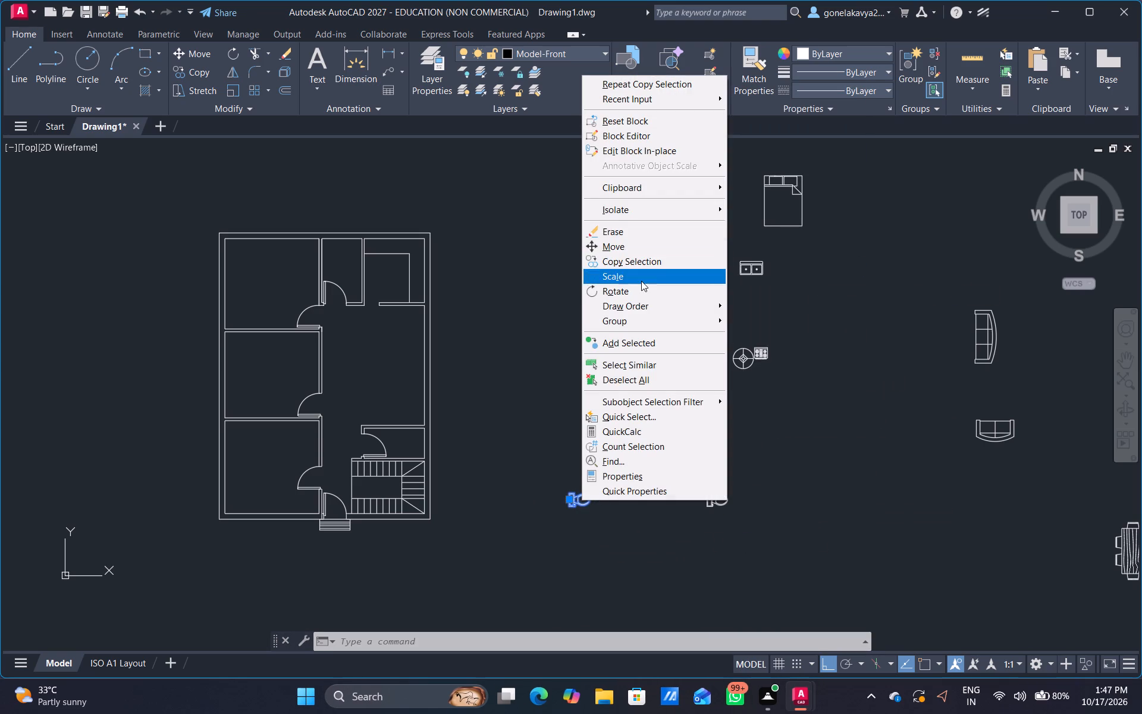
left_click(641, 290)
left_click(599, 353)
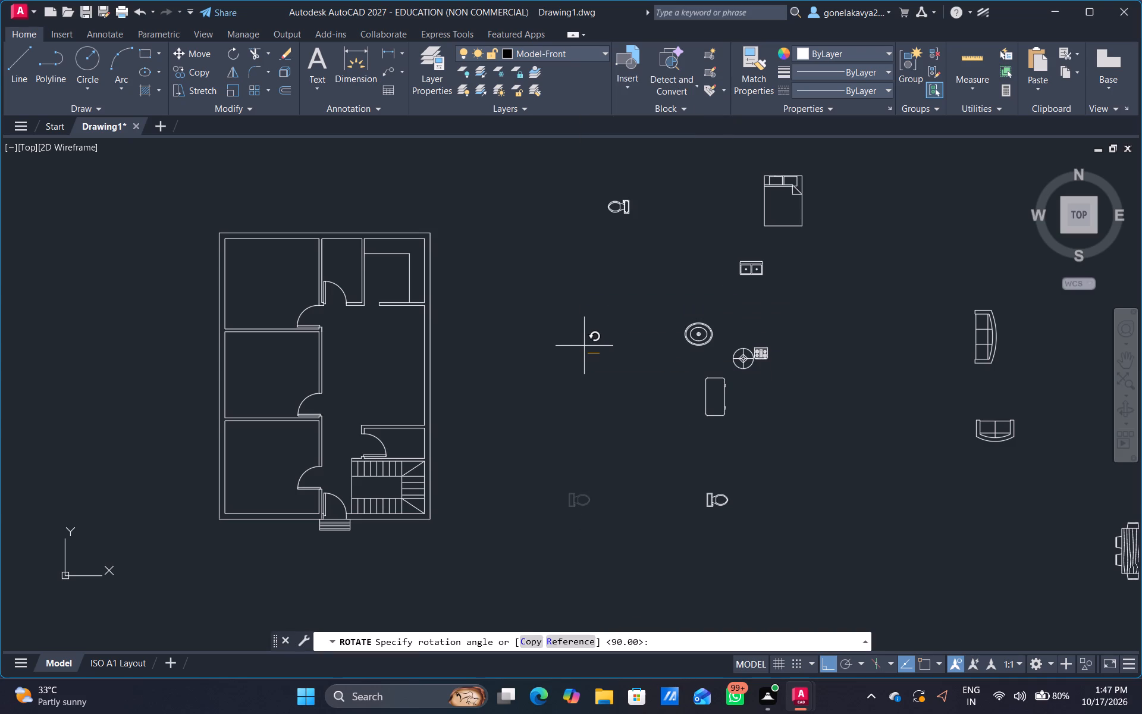
left_click(584, 346)
Copy the double bed block about 24'-6" horizontally to the right.
scroll(595, 270, "down", 1)
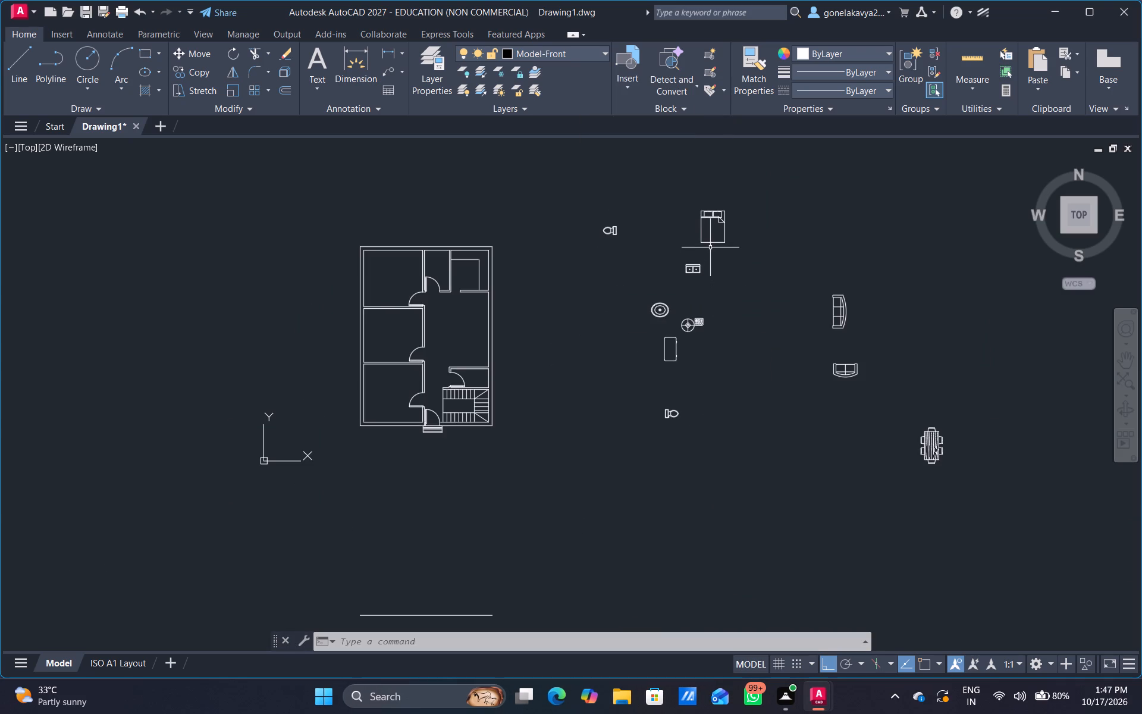
middle_click_drag(711, 239, 477, 383)
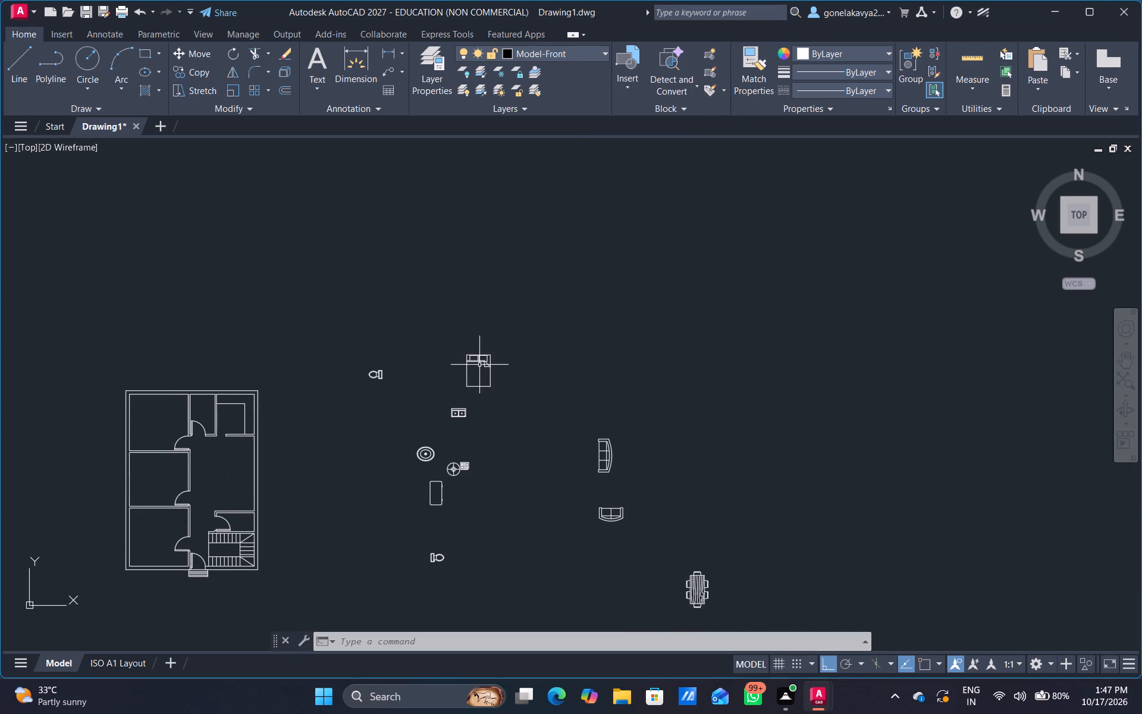
left_click(479, 365)
left_click(478, 353)
right_click(479, 354)
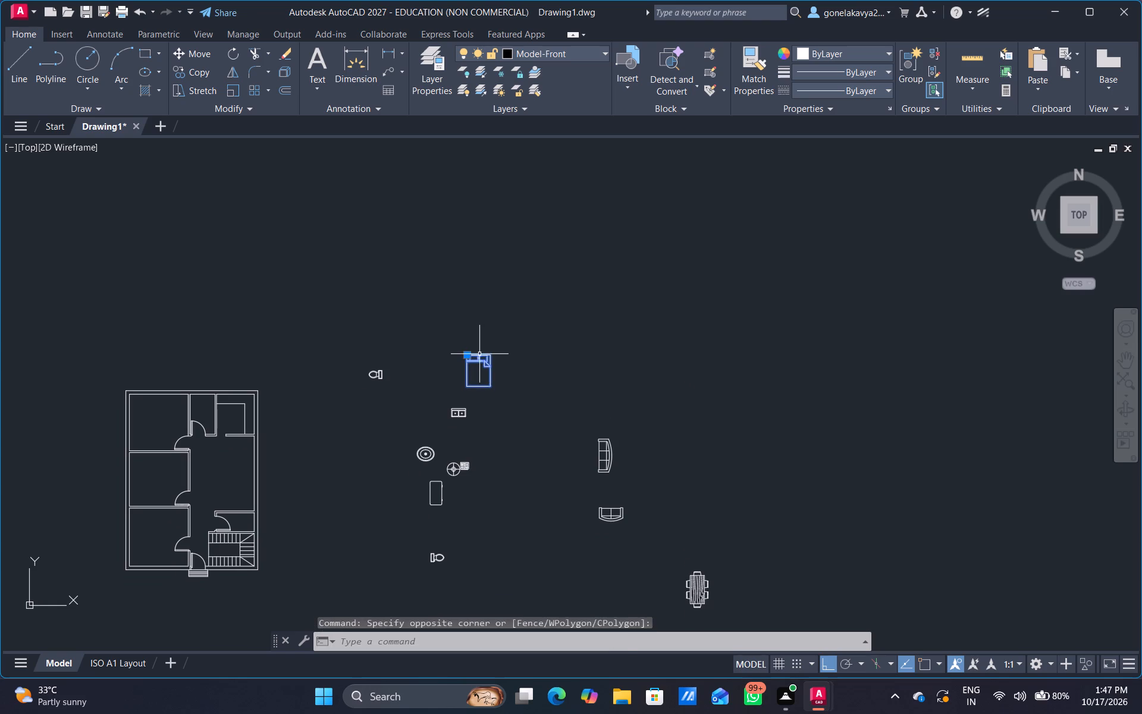
left_click(547, 446)
left_click(526, 406)
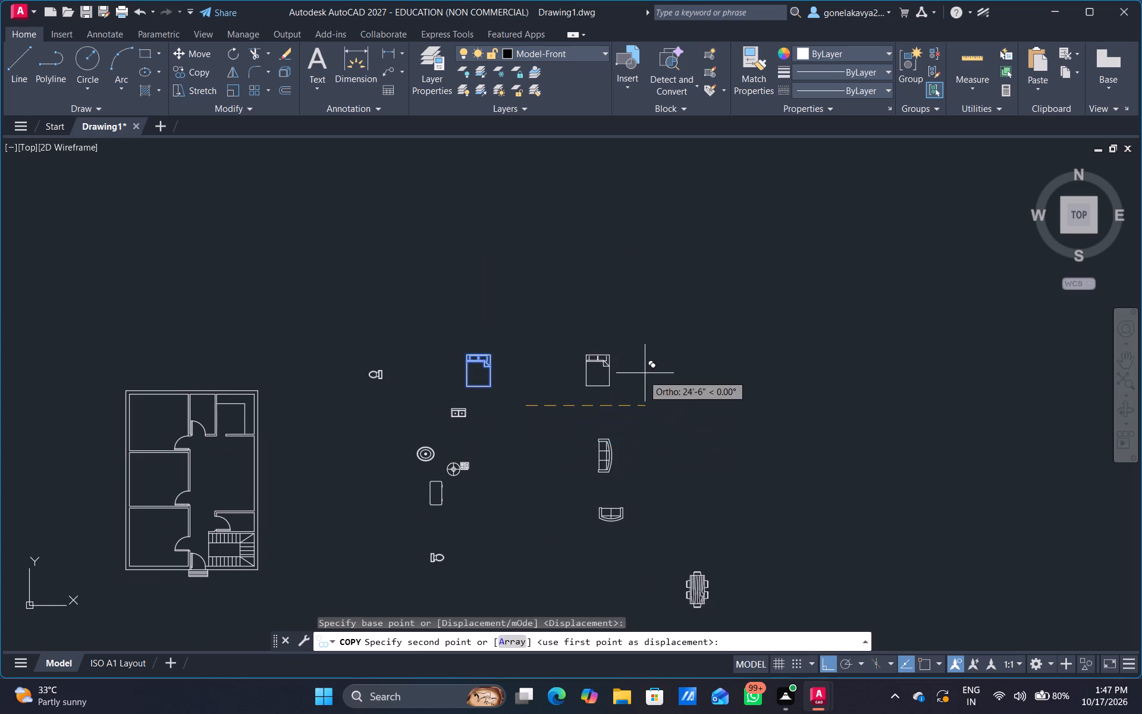
left_click(645, 373)
key("Escape")
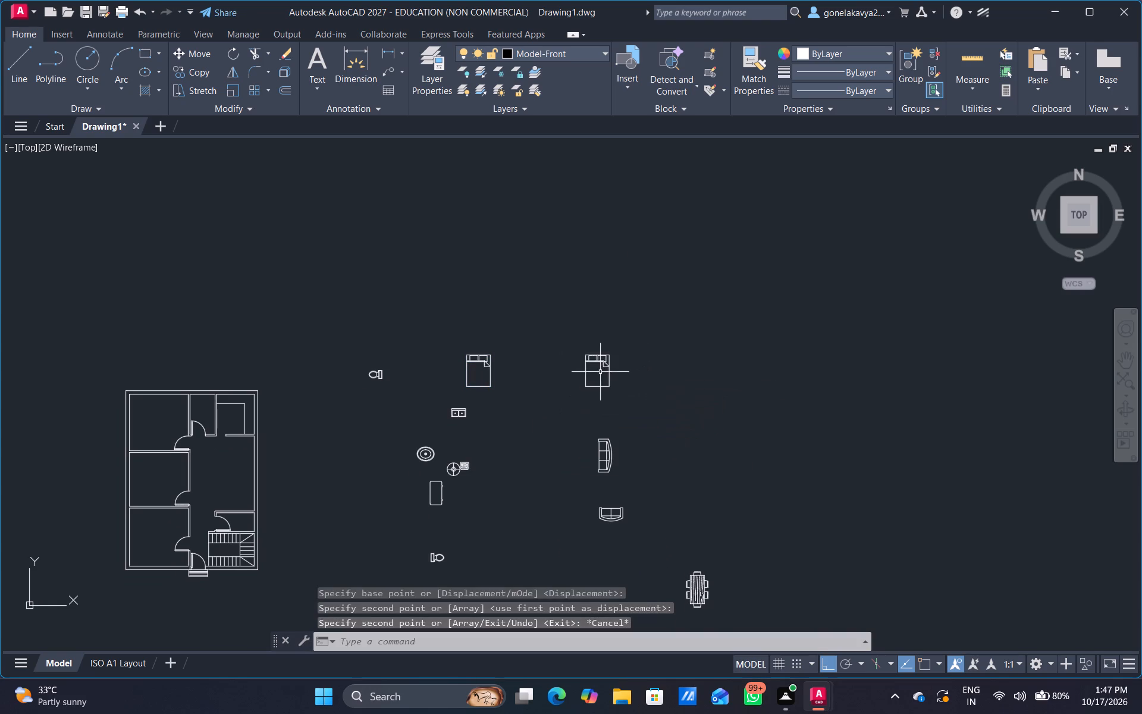
Rotate the copied double bed 90° about a point below and to the right of it, with its pillows facing left.
left_click(600, 358)
right_click(600, 358)
left_click(601, 358)
left_click(603, 359)
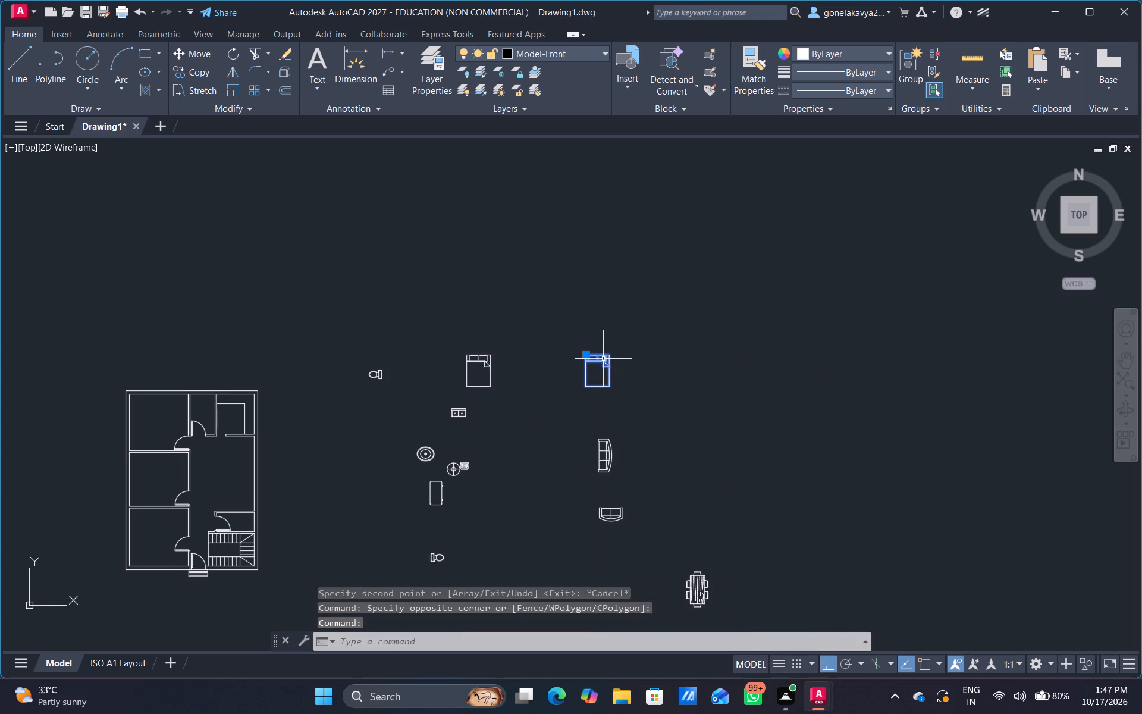
right_click(603, 359)
left_click(690, 472)
left_click(706, 432)
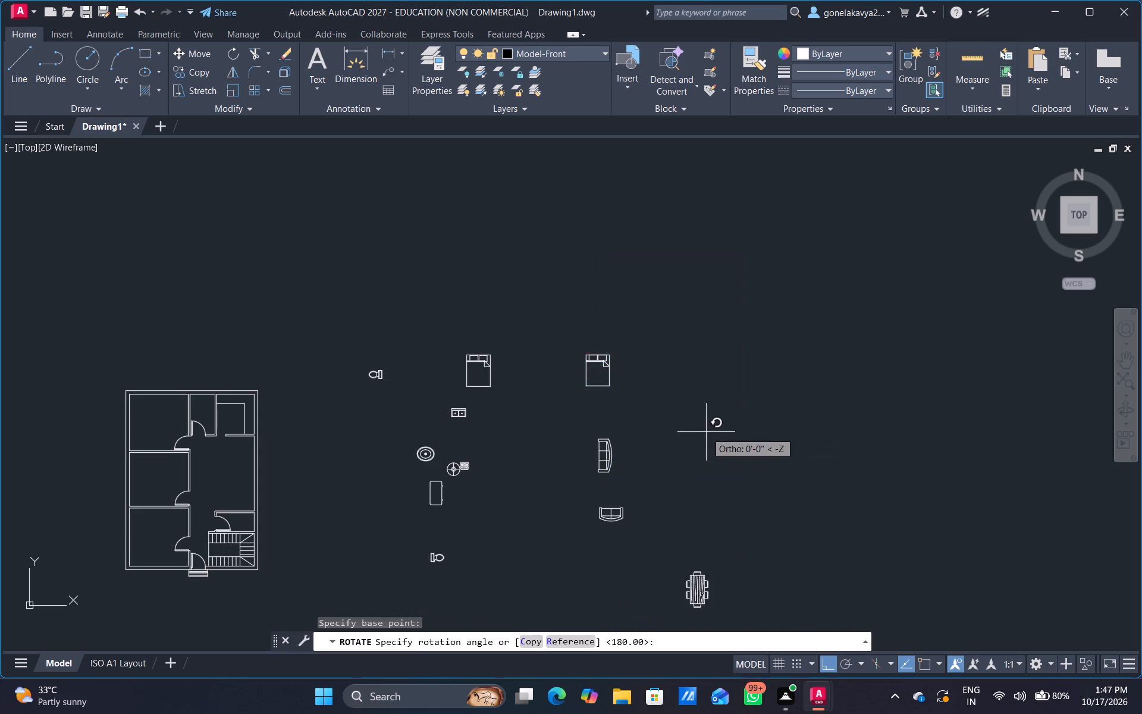
left_click(709, 398)
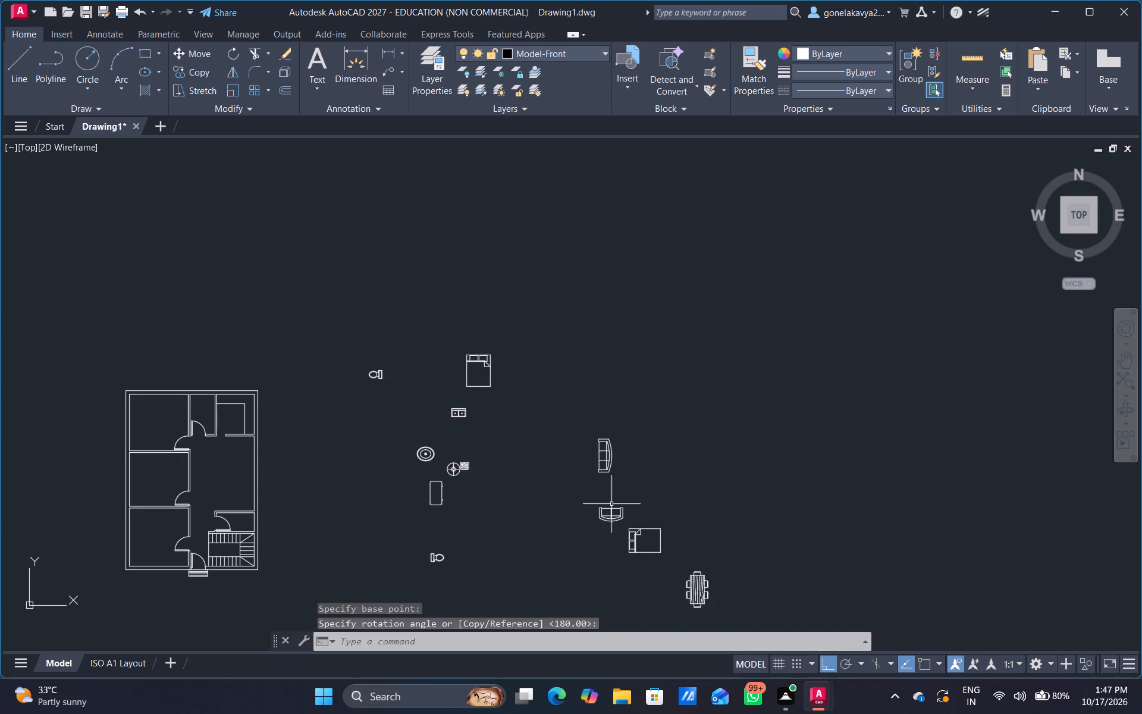
Scale the rotated double bed up to roughly one and a half times its size.
middle_click_drag(589, 544, 658, 514)
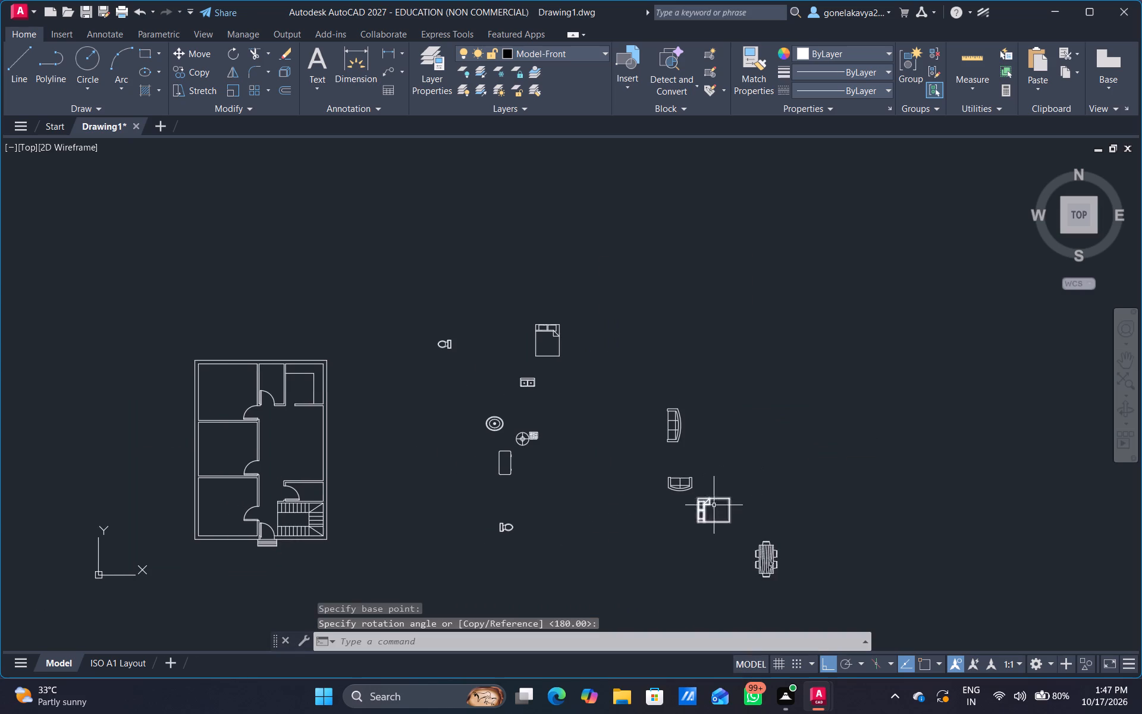
left_click(710, 508)
left_click(701, 508)
right_click(691, 511)
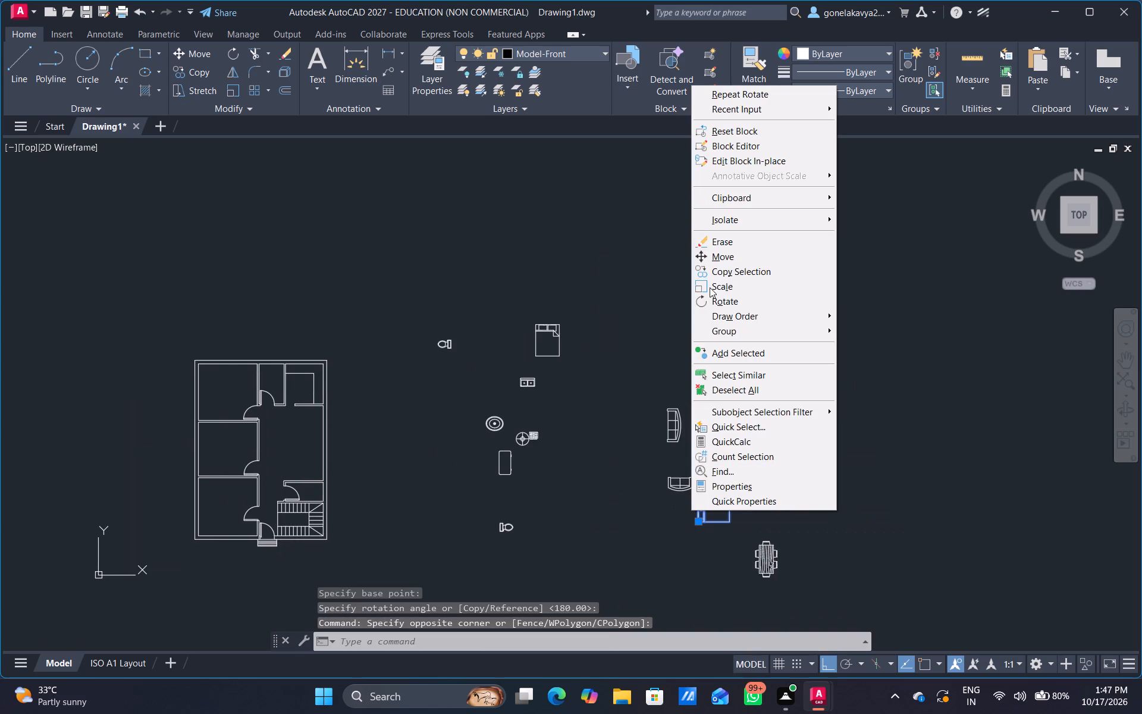
left_click(703, 289)
left_click(753, 439)
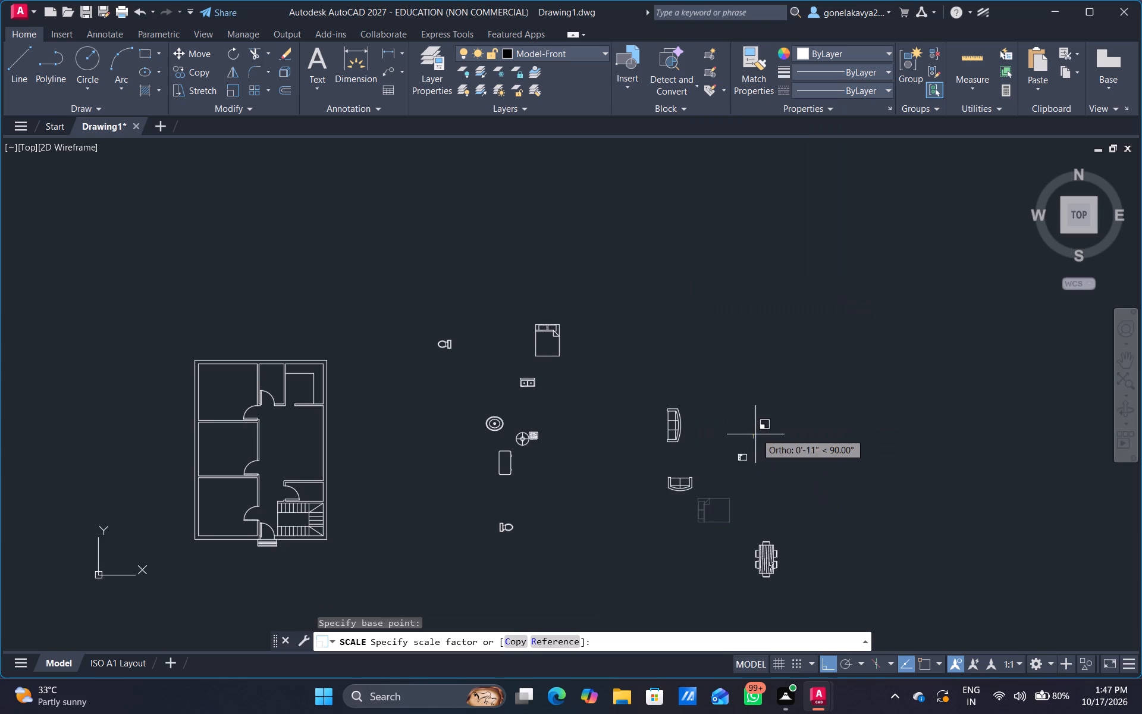
left_click(779, 420)
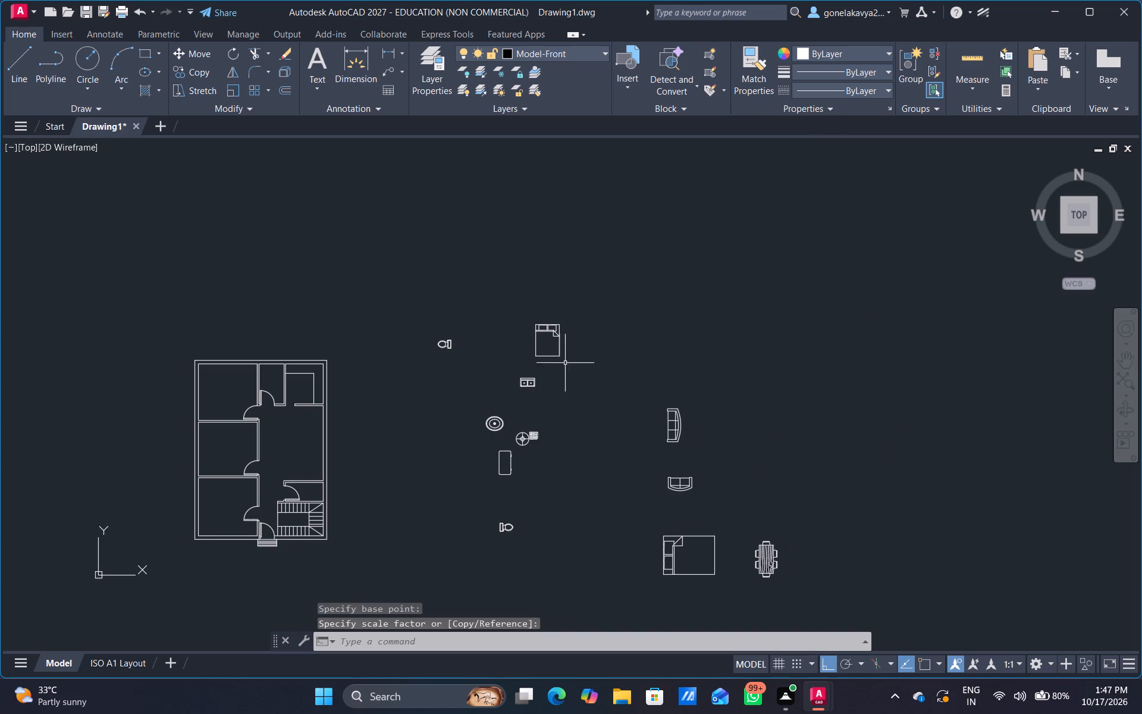
Scale the original upright double bed up to roughly one and a half times its size.
left_click(551, 331)
right_click(551, 331)
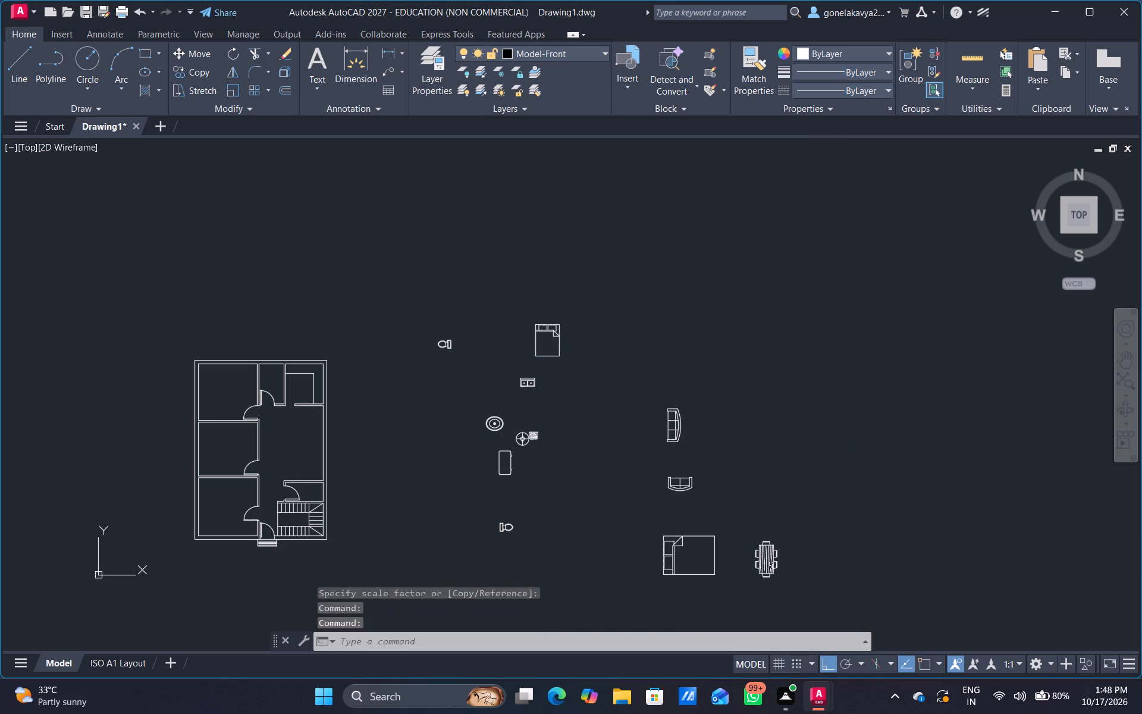
right_click(551, 331)
left_click(554, 317)
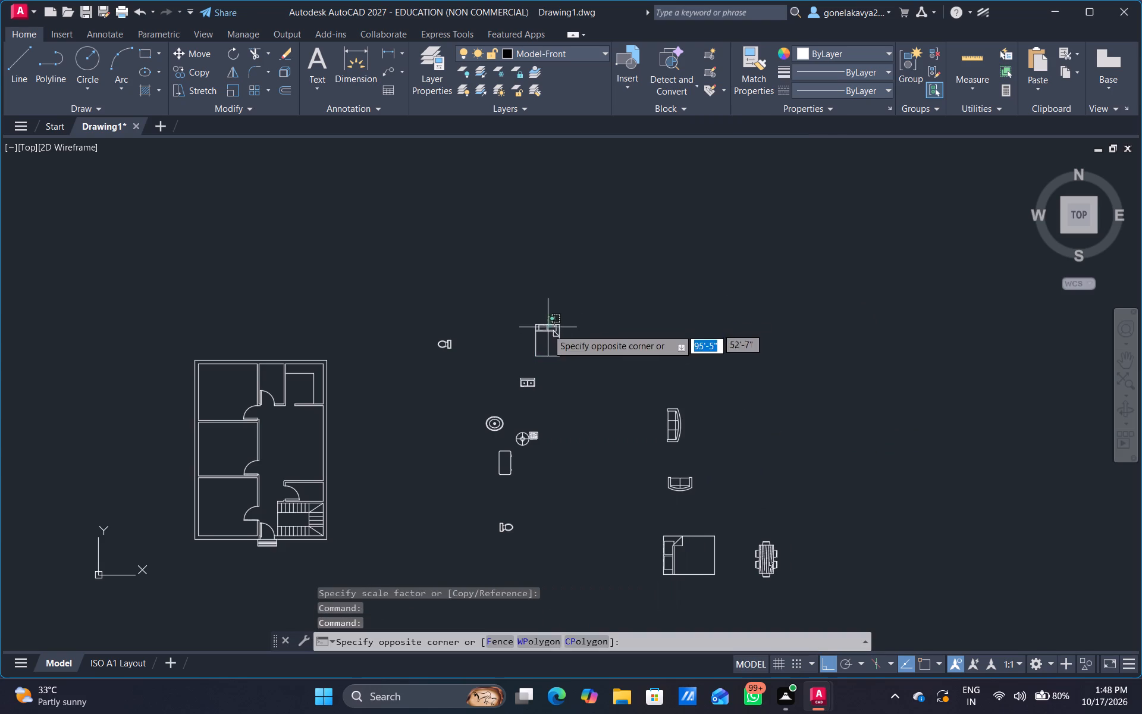
left_click(547, 330)
right_click(550, 335)
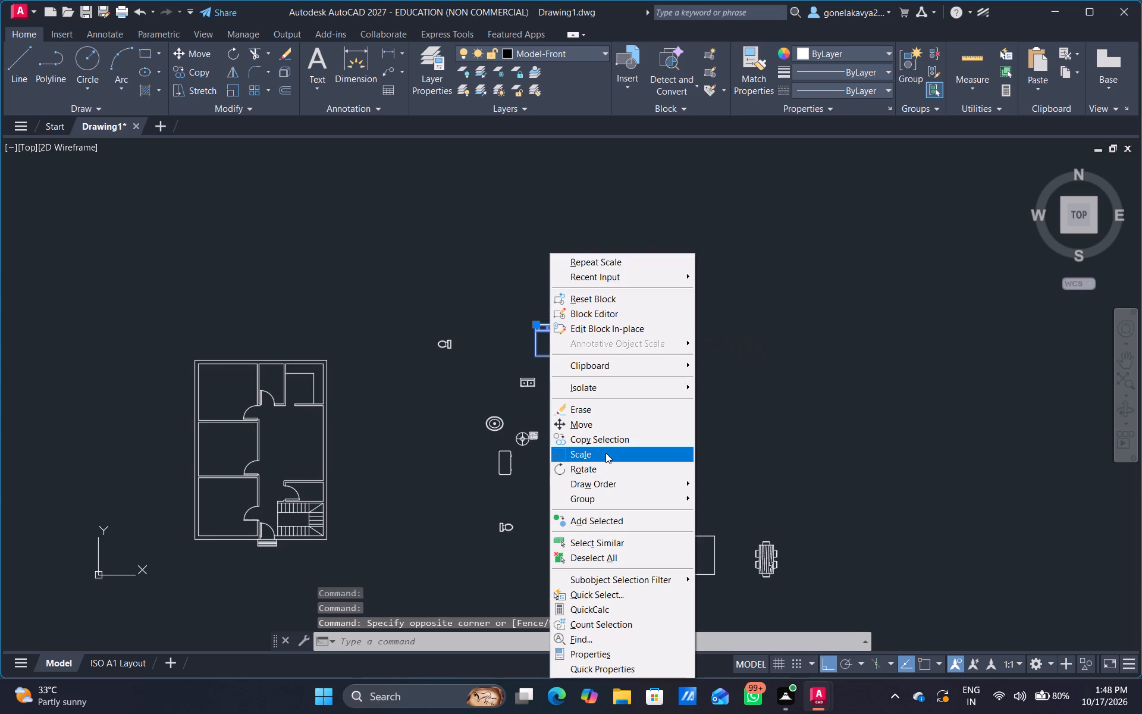
left_click(605, 453)
left_click_drag(595, 452, 598, 460)
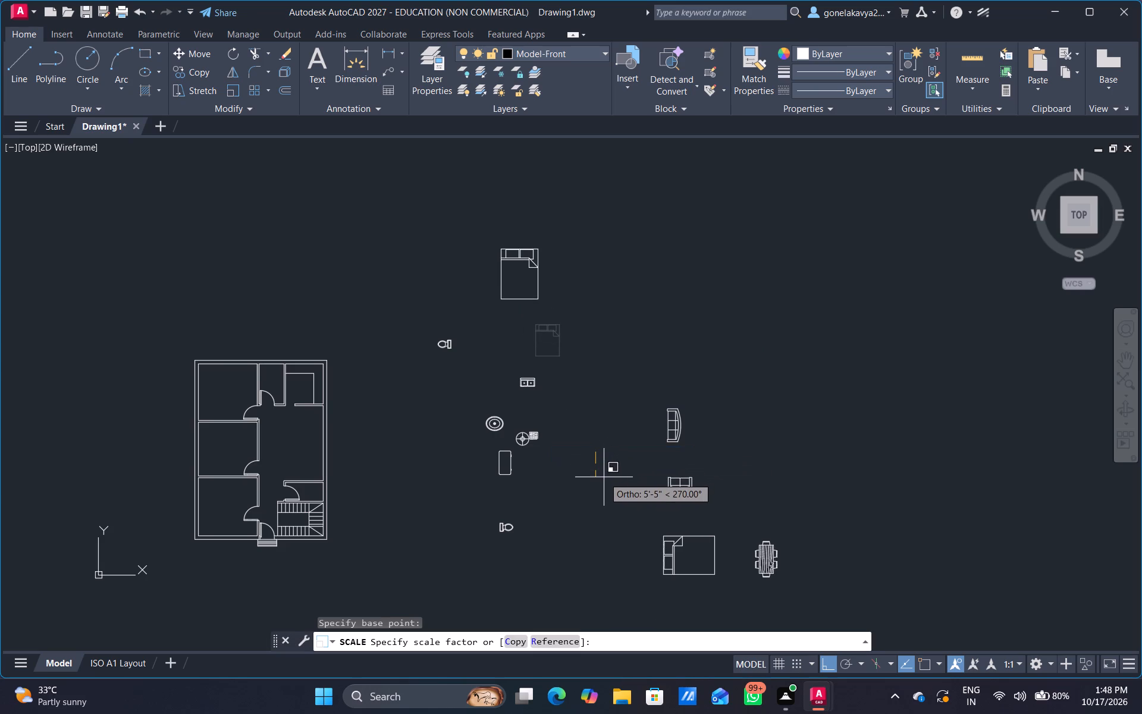
left_click(604, 477)
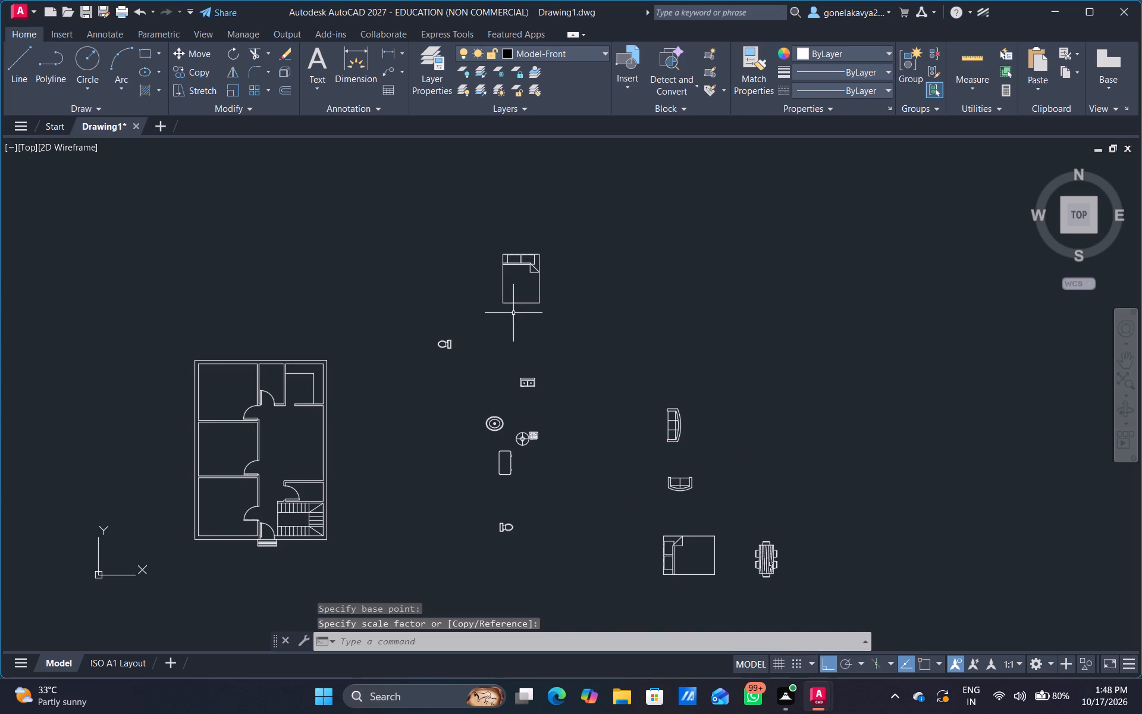
Select the enlarged upright double bed and bring up its editing options.
left_click(522, 259)
right_click(477, 284)
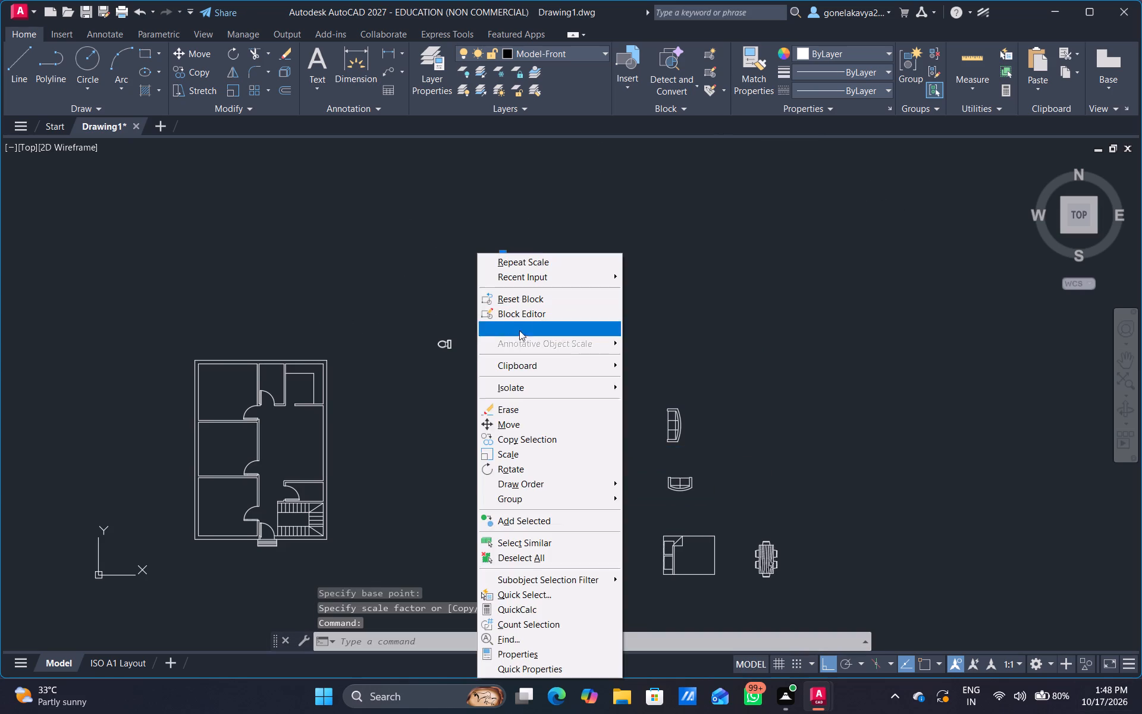
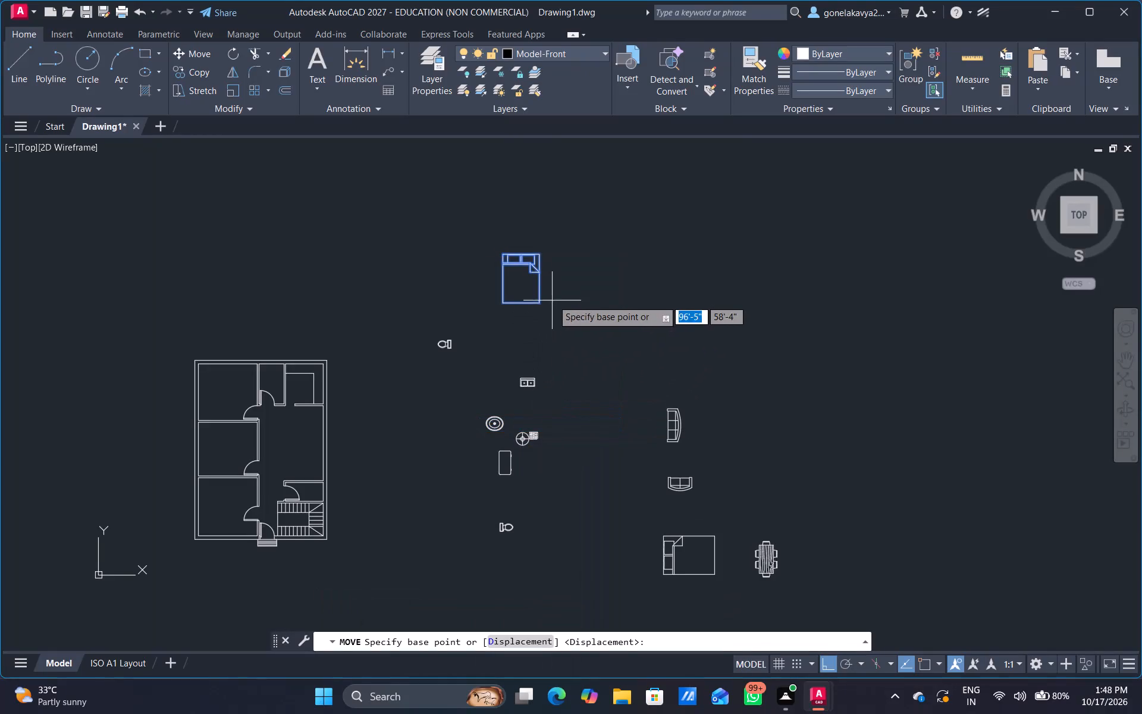
Turn Ortho off and move the enlarged upright double bed to the open space just outside the plan's upper right wall.
left_click(541, 304)
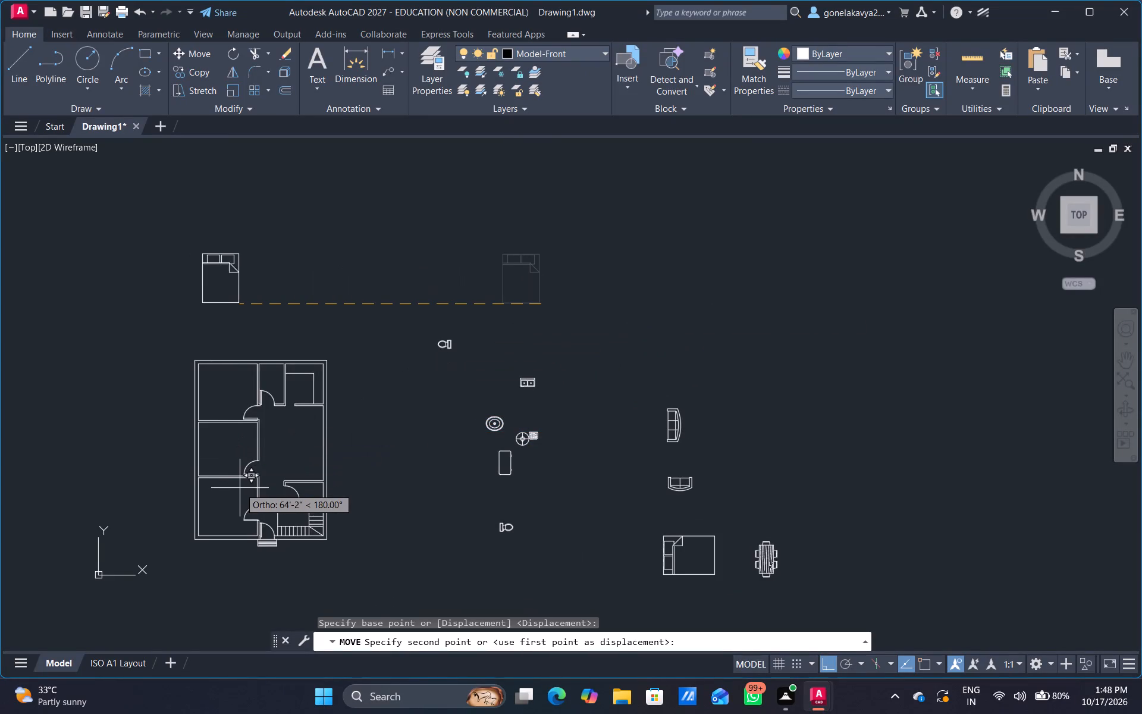
left_click(824, 665)
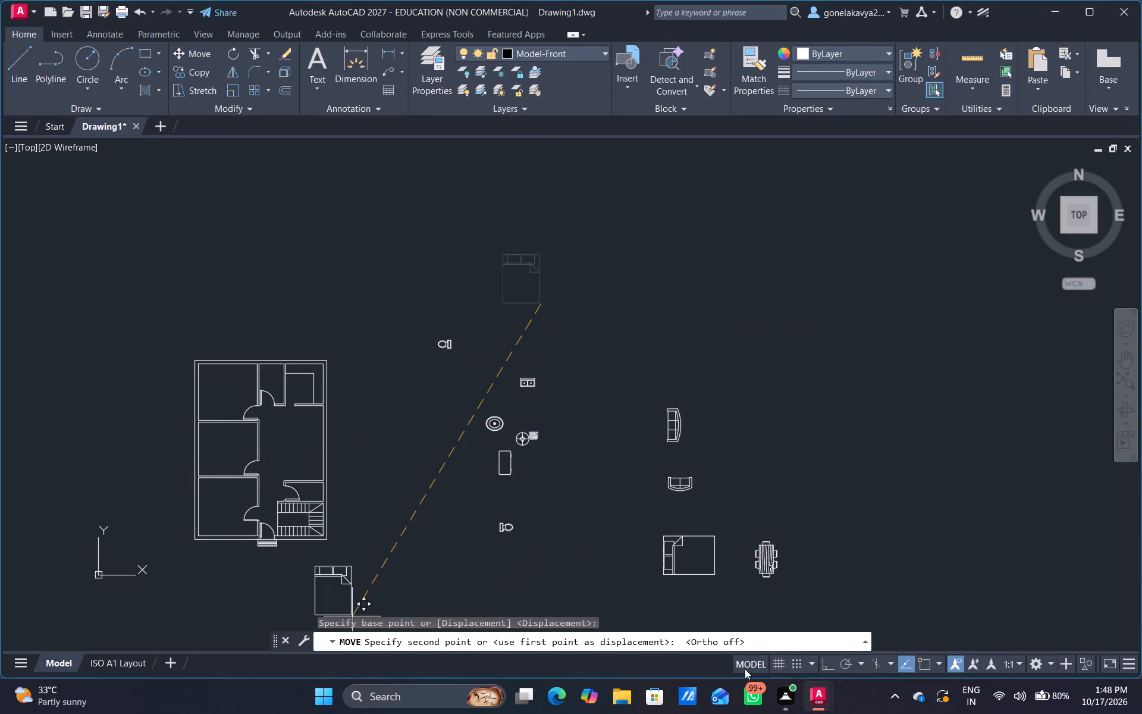
scroll(243, 422, "up", 2)
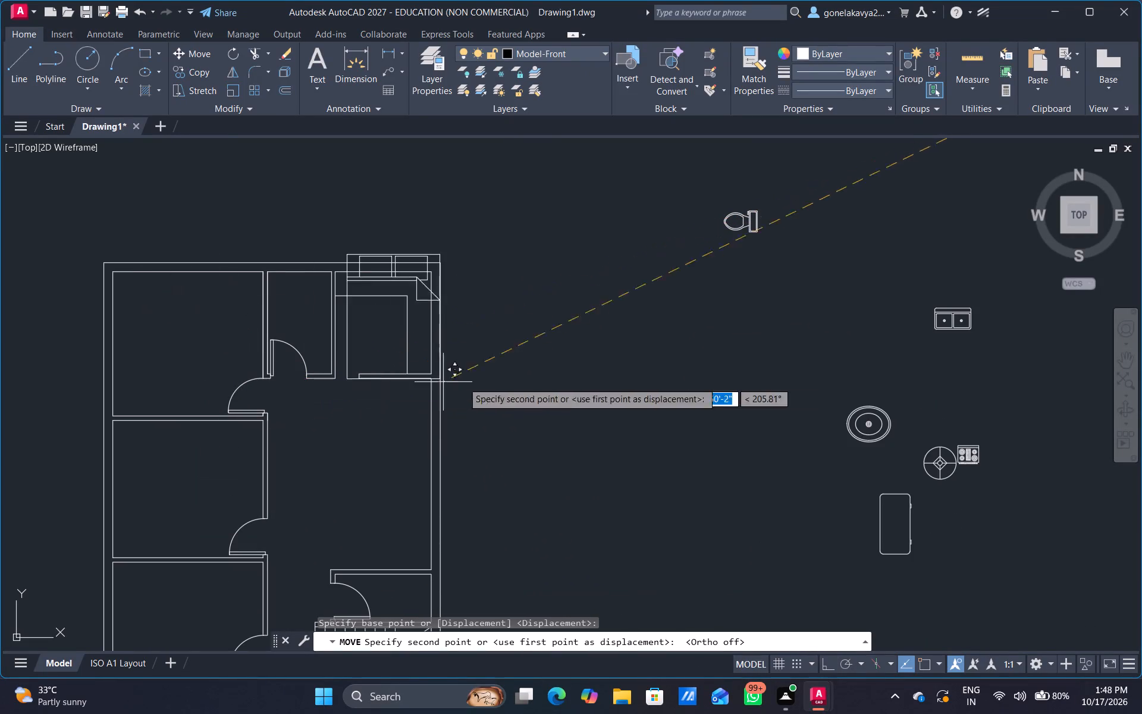
left_click(600, 415)
key("Escape")
Scale the upright double bed down to roughly 80% of its size.
left_click(549, 309)
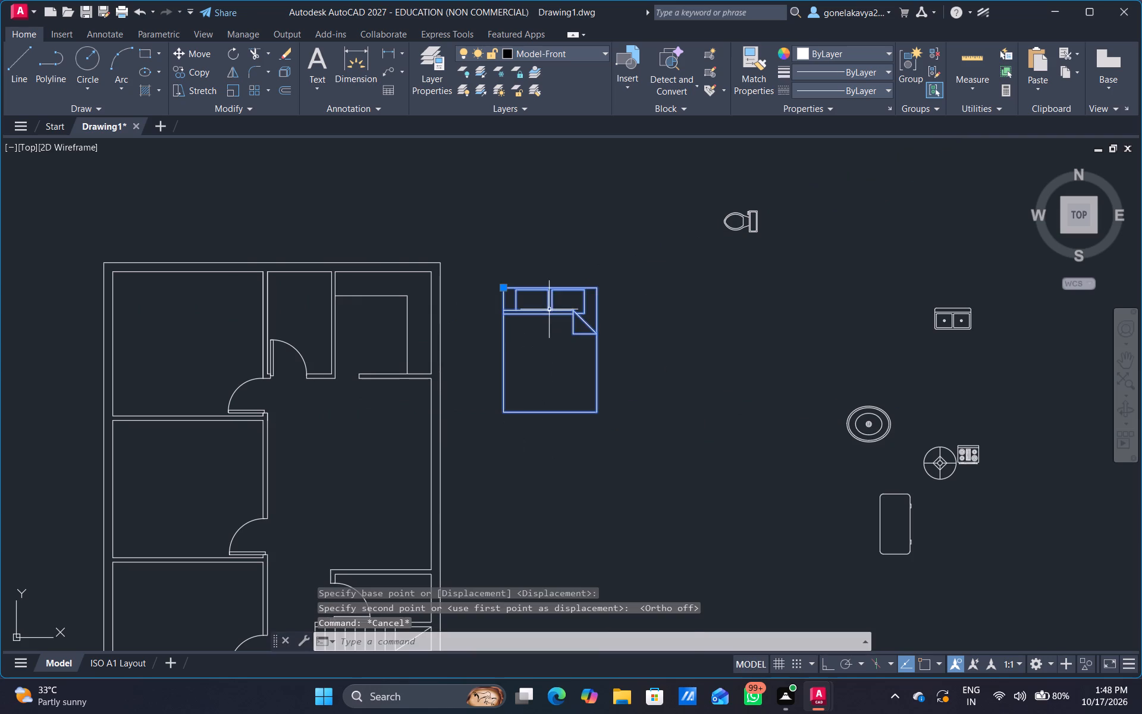
right_click(549, 309)
left_click(607, 451)
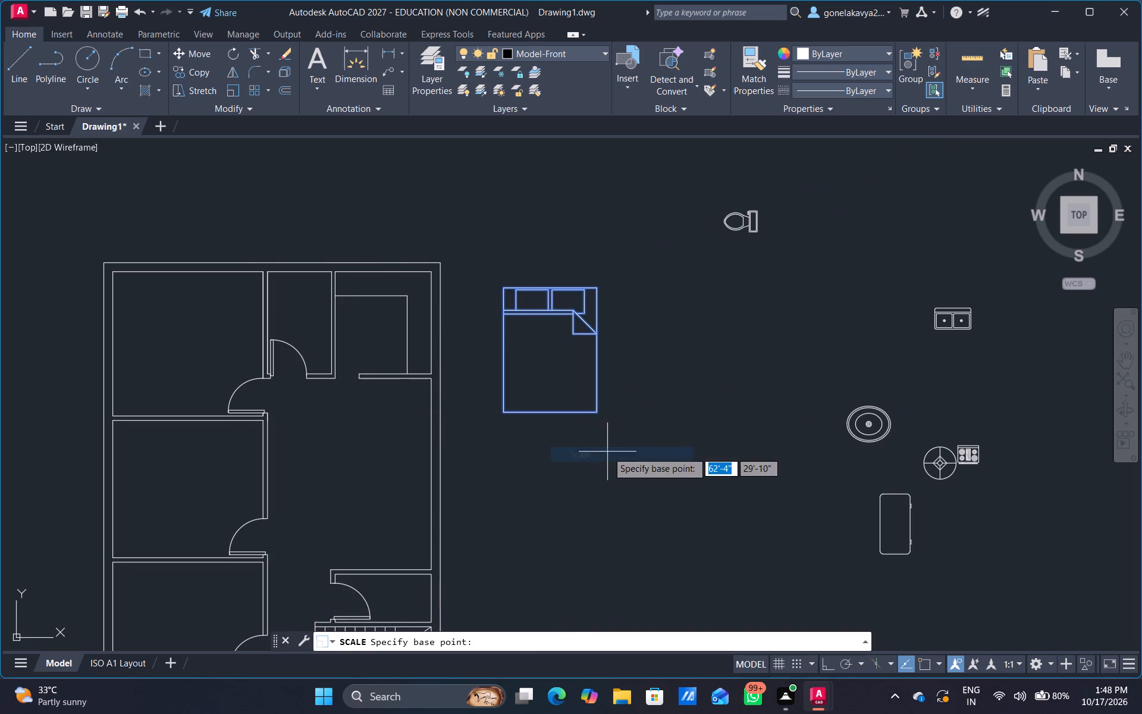
left_click(607, 452)
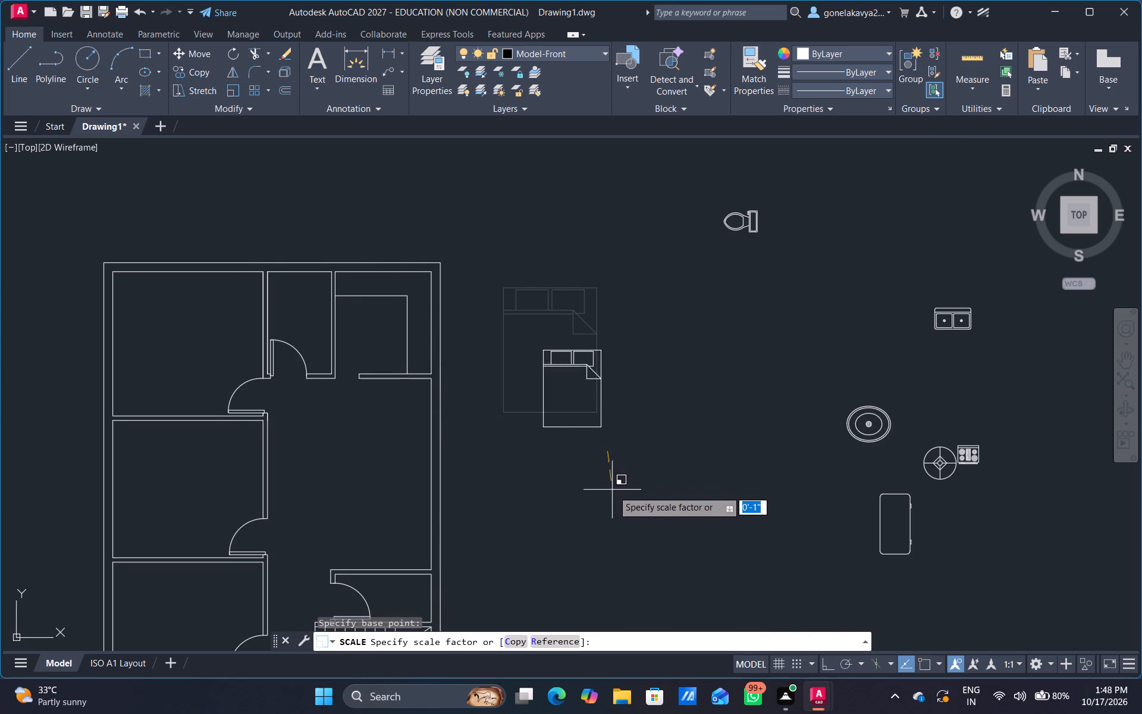
left_click(616, 500)
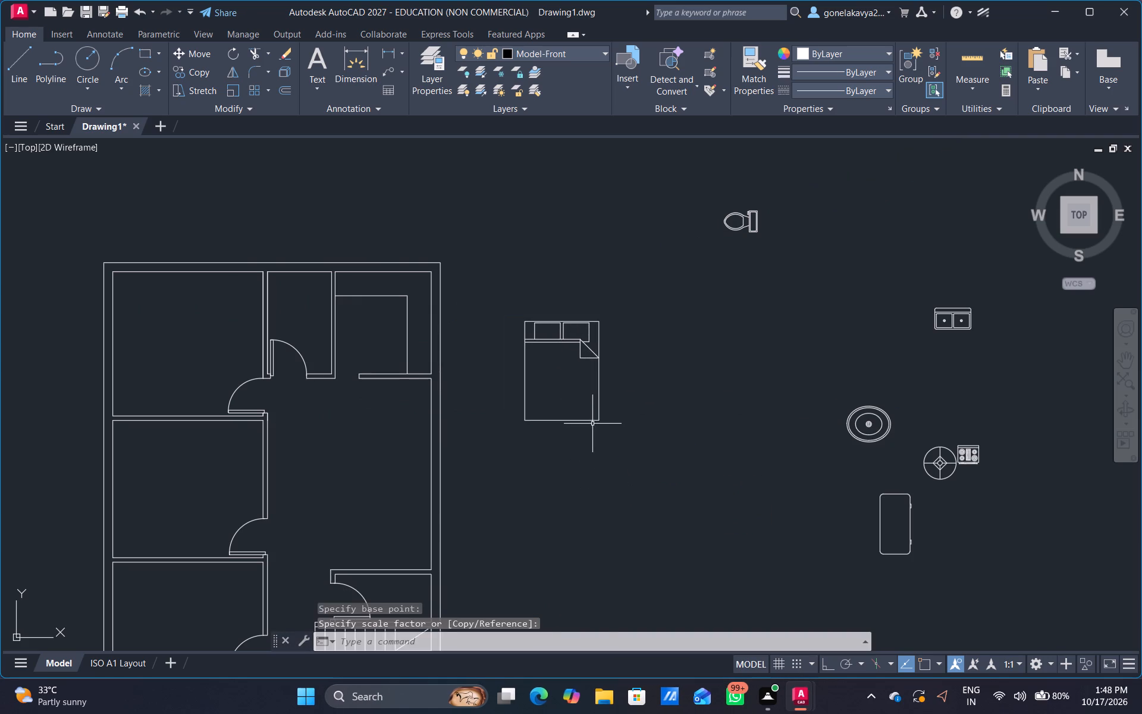
Move the reduced upright double bed into the plan's upper-left bedroom, with its pillows against the top wall.
left_click(592, 424)
left_click(583, 421)
left_click(570, 420)
right_click(569, 420)
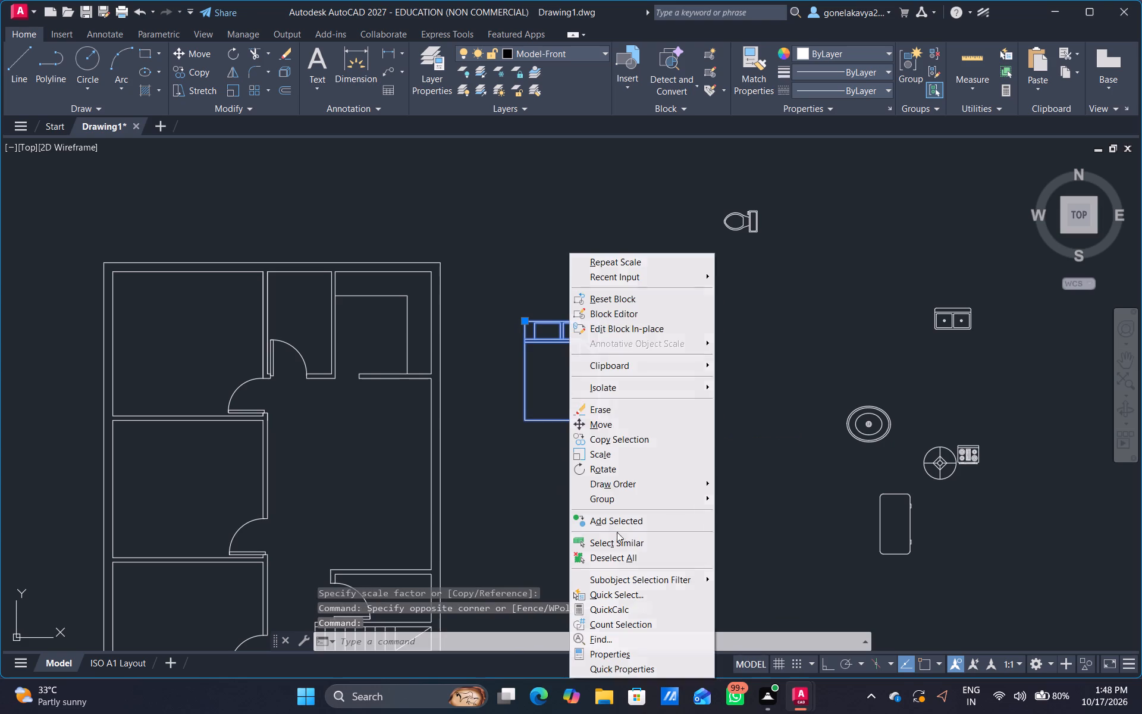
left_click(652, 426)
left_click(614, 425)
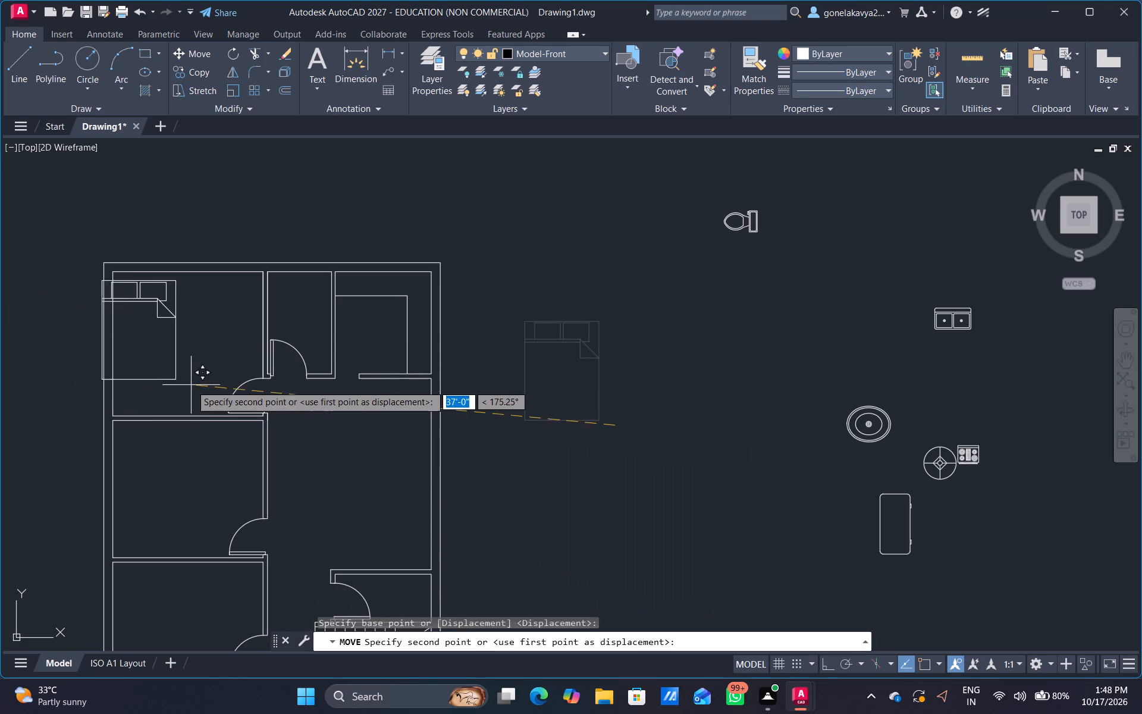
scroll(228, 387, "up", 1)
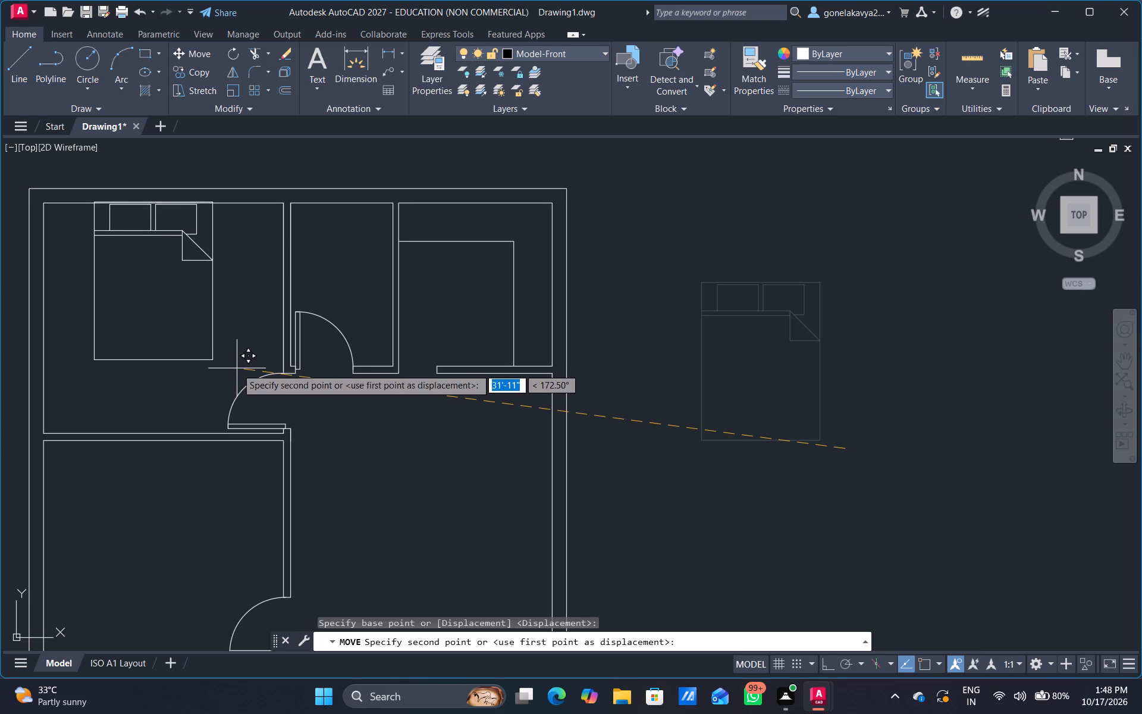
left_click(237, 371)
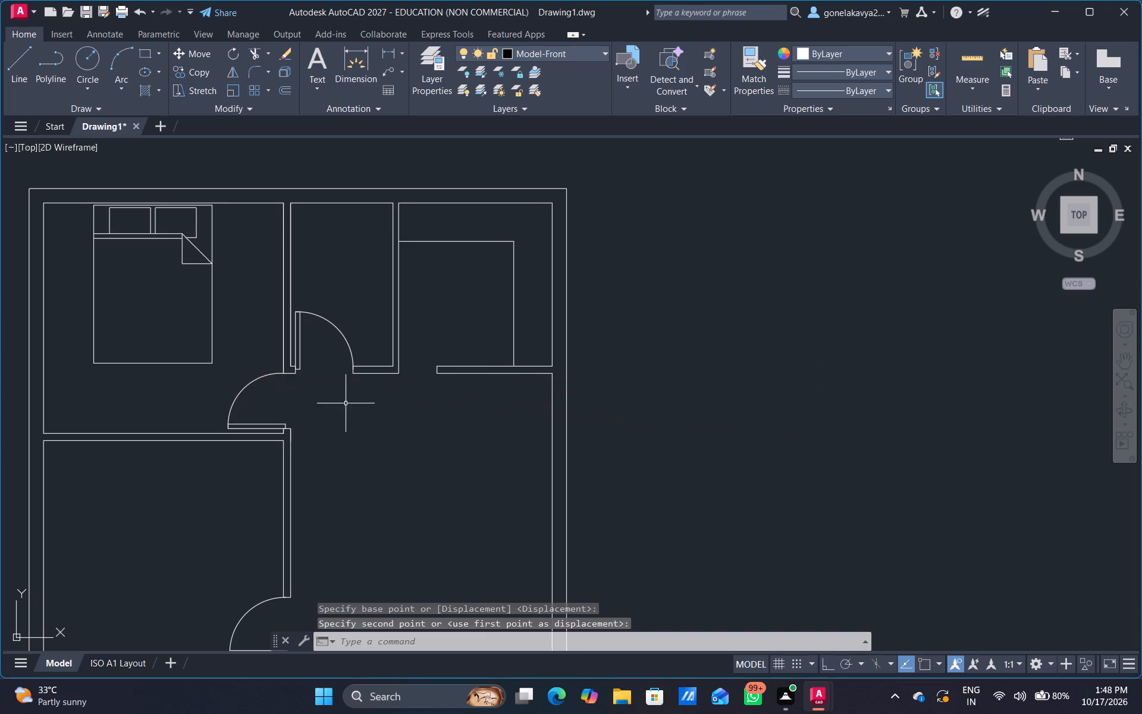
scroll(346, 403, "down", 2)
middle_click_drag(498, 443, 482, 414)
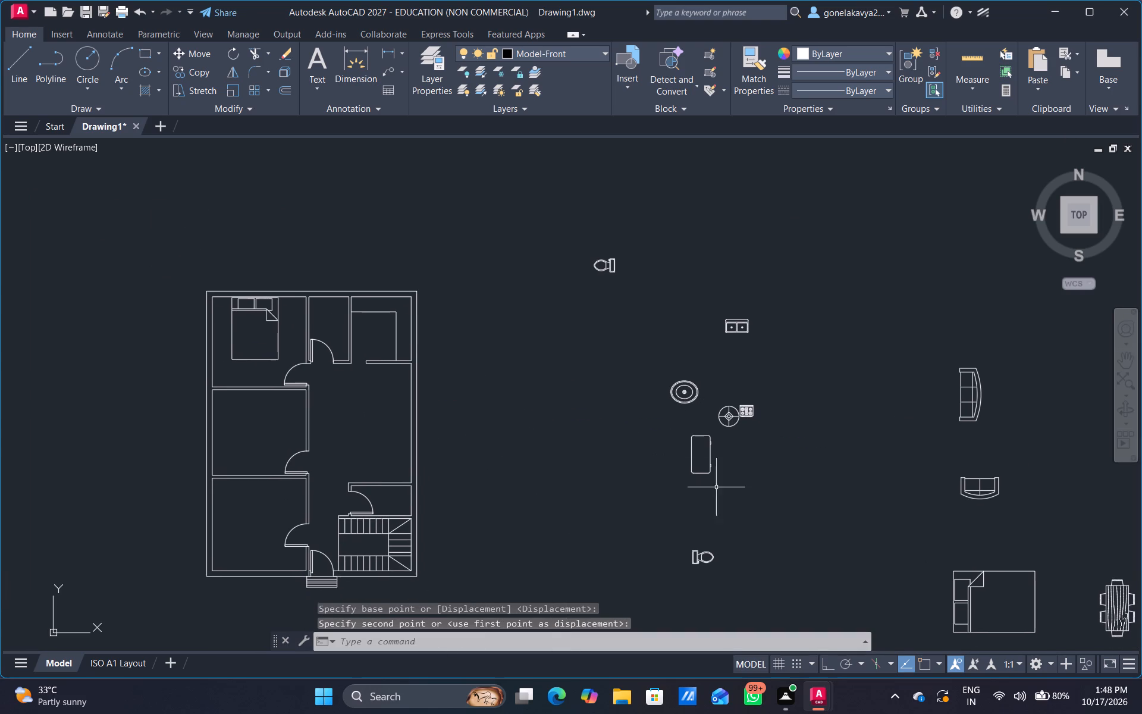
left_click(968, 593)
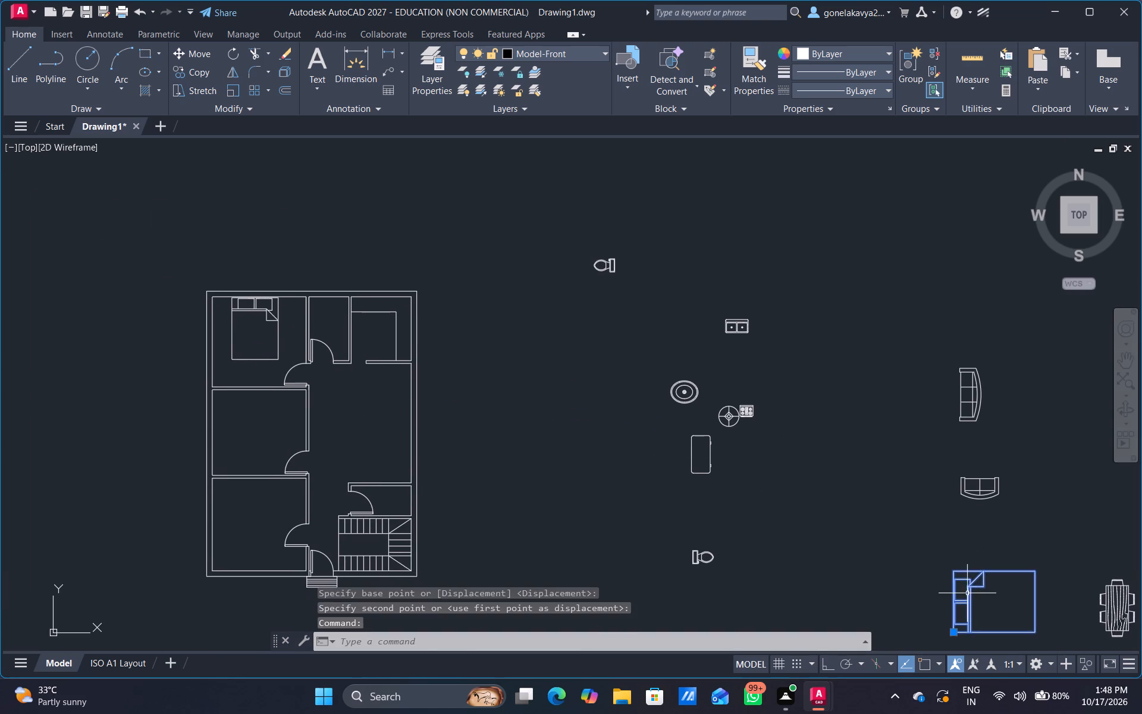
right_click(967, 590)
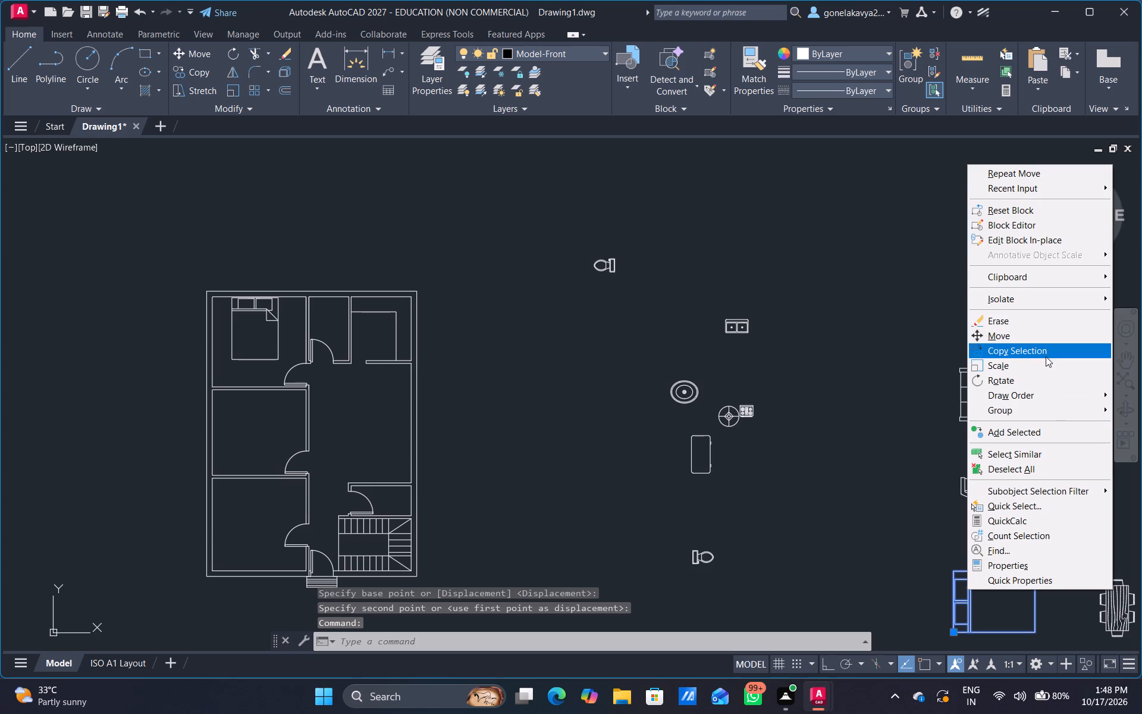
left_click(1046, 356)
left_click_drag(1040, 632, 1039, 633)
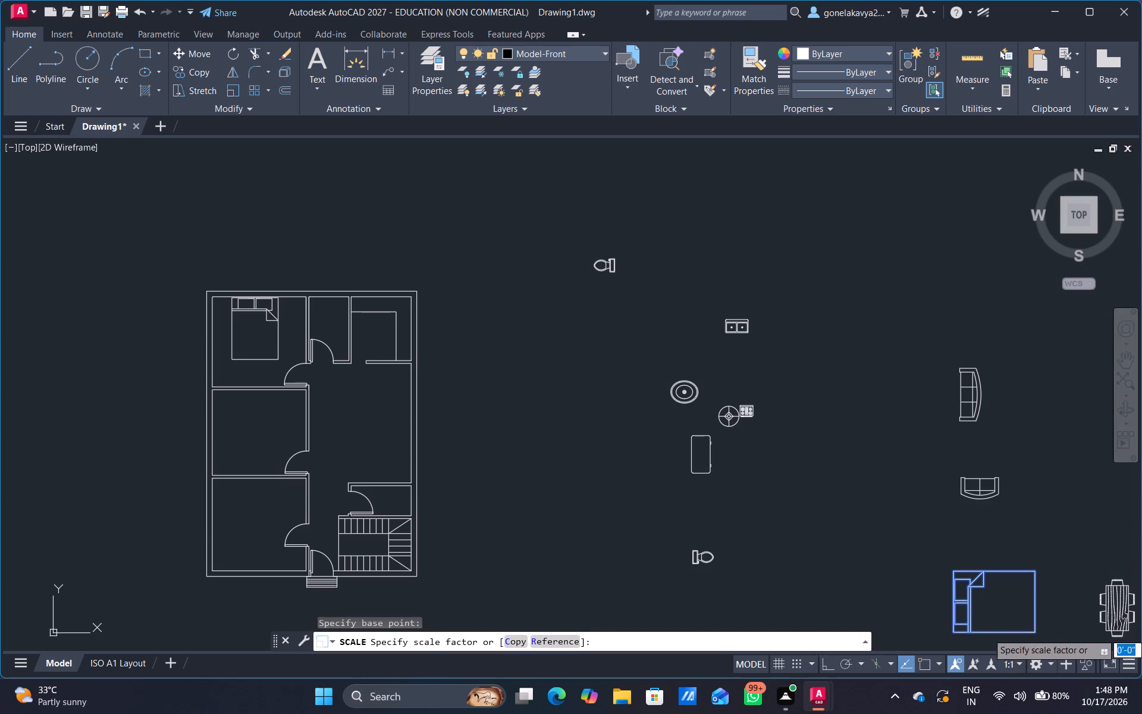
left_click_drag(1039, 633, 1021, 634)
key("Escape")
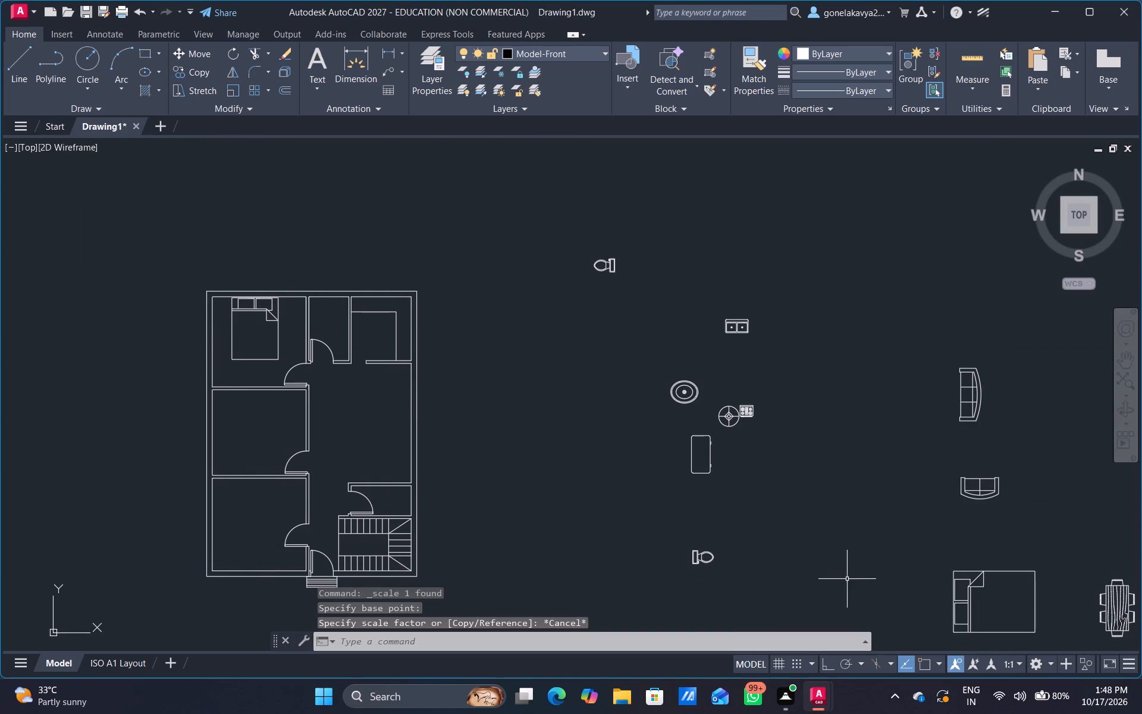
Copy the rotated double bed to the open space between the plan and the loose bathroom and kitchen fixtures.
left_click(971, 581)
right_click(969, 580)
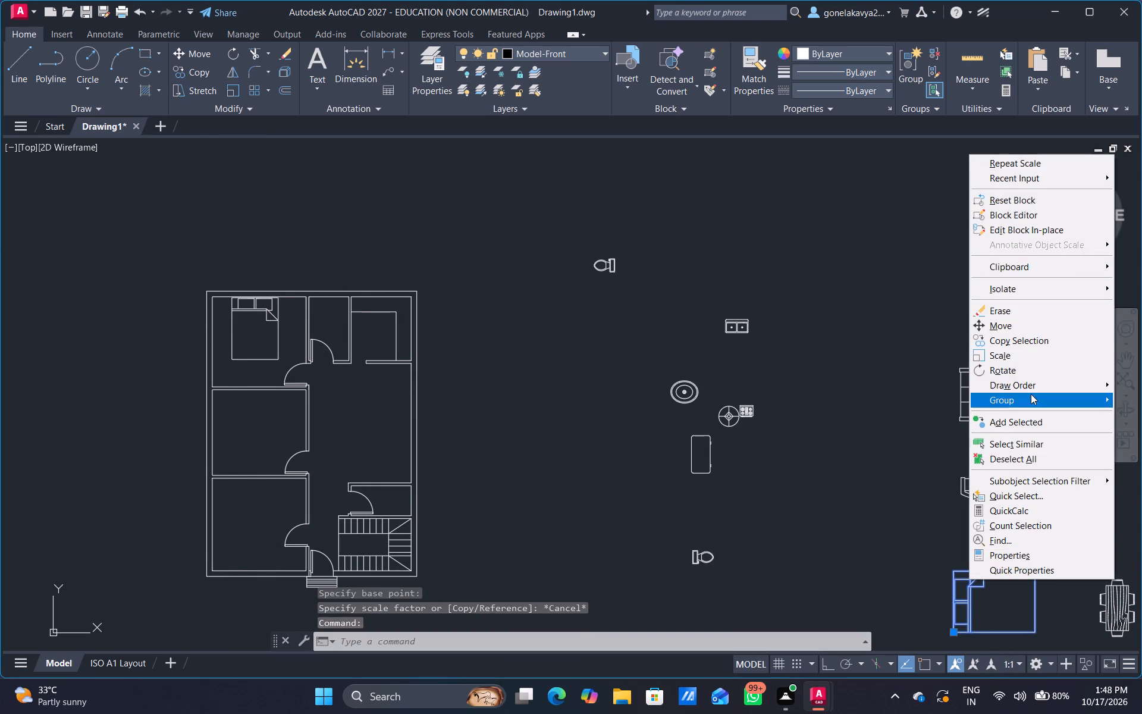
left_click(1019, 343)
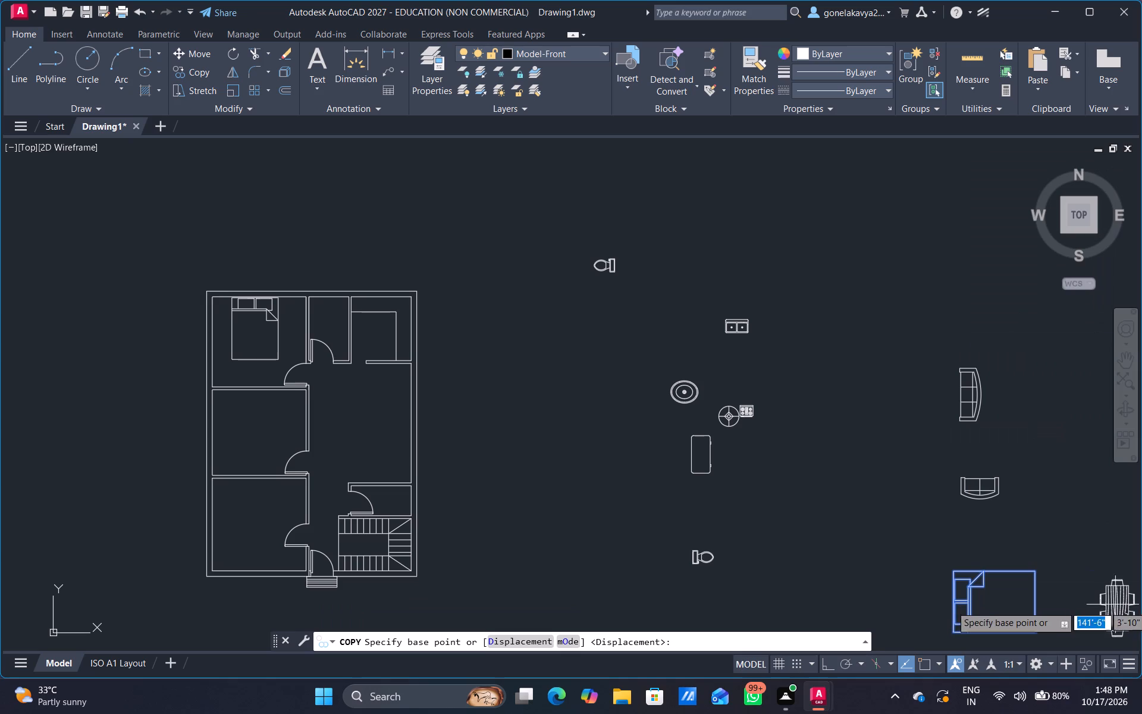
left_click(1038, 634)
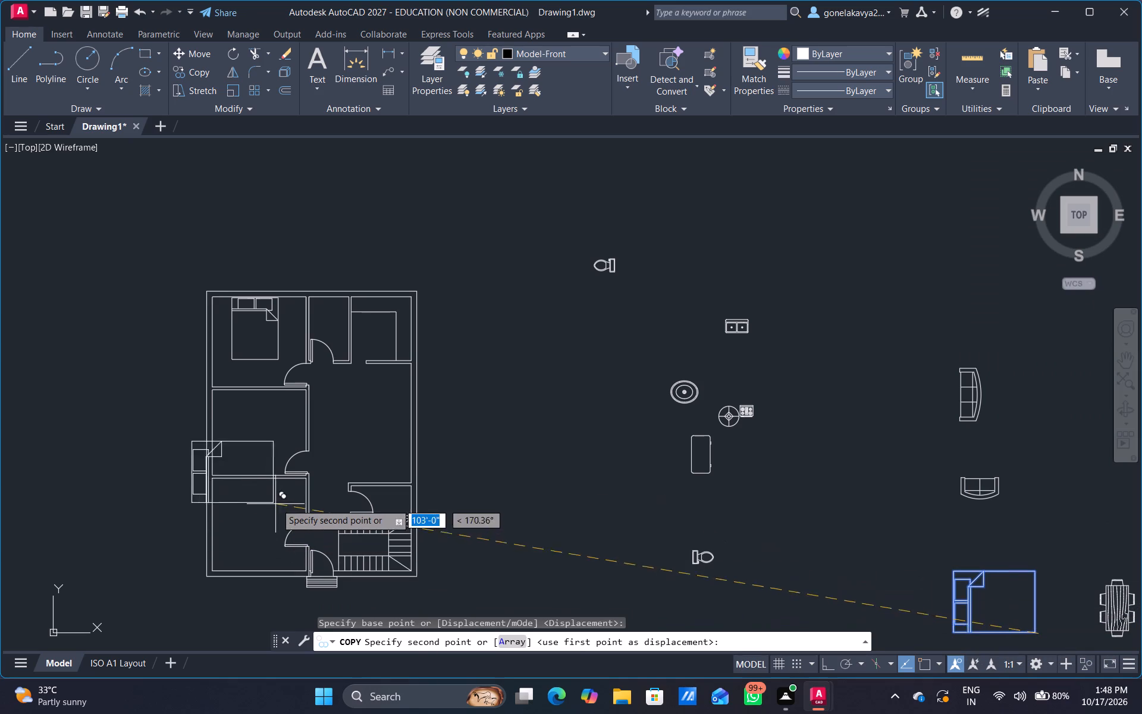
scroll(296, 463, "up", 1)
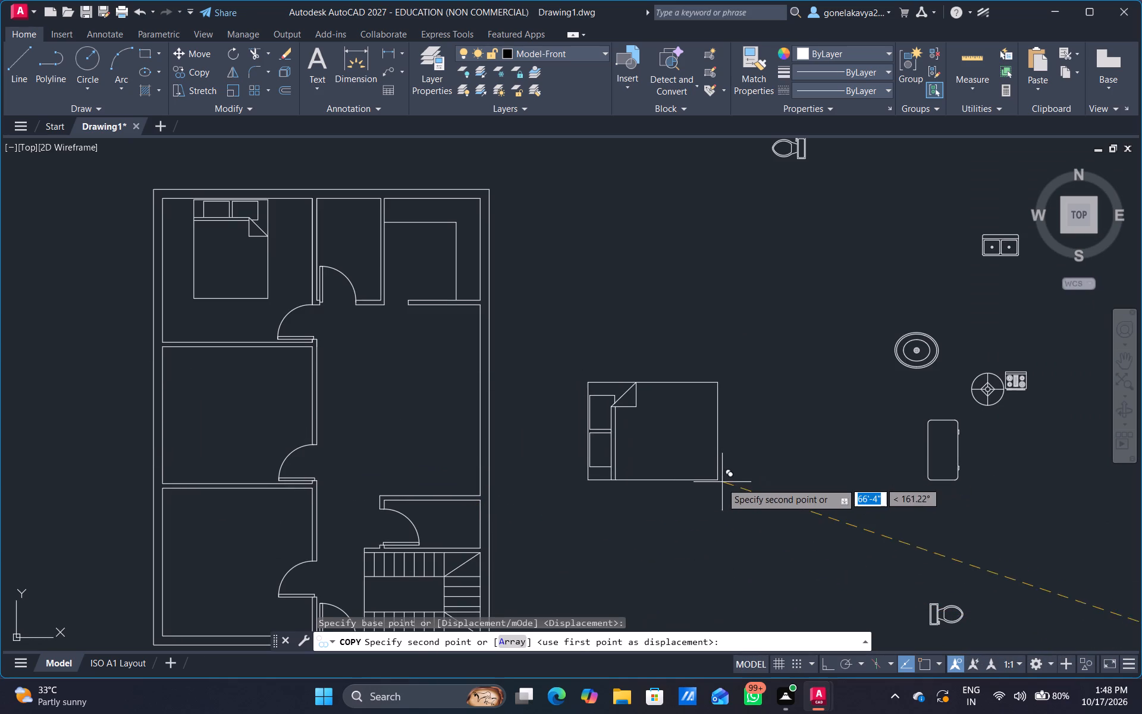
left_click(697, 488)
key("Escape")
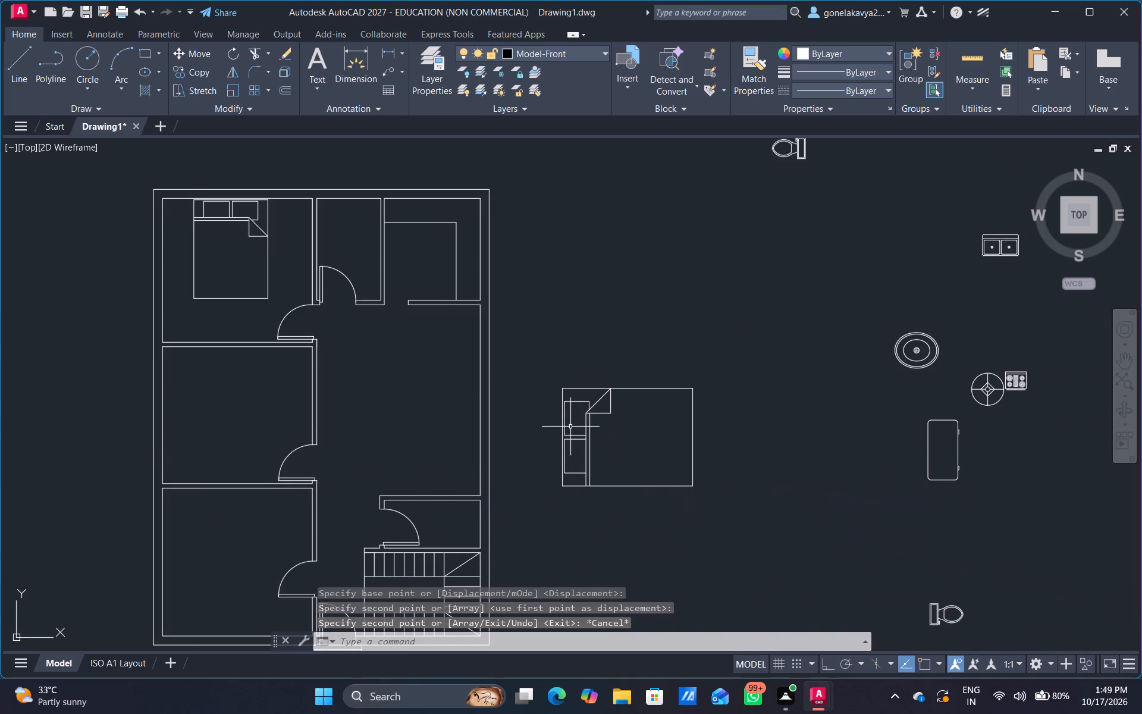
Scale the new copy of the rotated double bed down to roughly three quarters of its size.
left_click(570, 427)
left_click(569, 437)
right_click(572, 440)
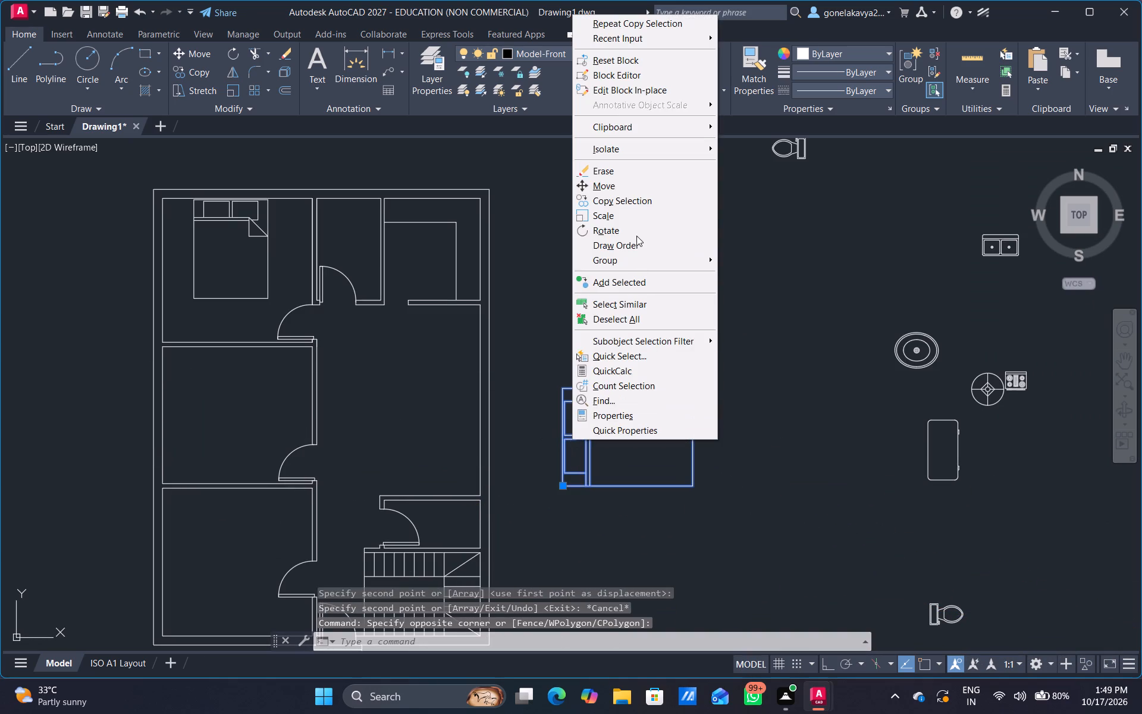
left_click(636, 221)
left_click(716, 505)
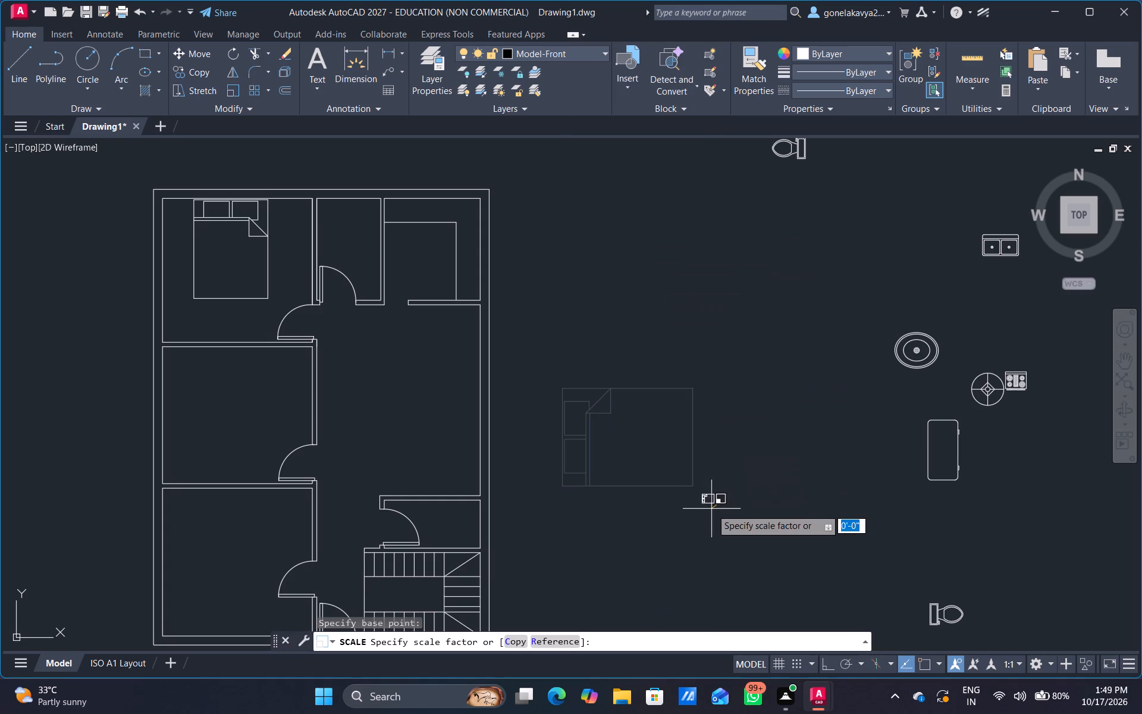
left_click(674, 531)
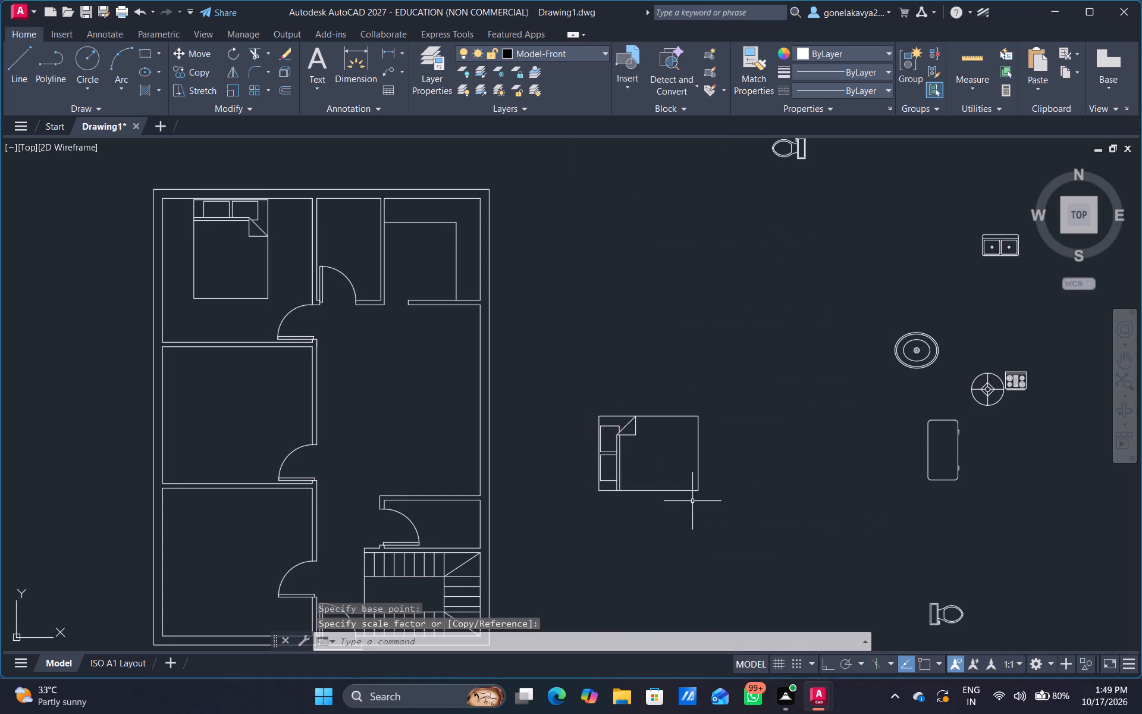
Copy the reduced rotated double bed into the middle-left bedroom, with its pillows near the left wall.
left_click(694, 488)
right_click(694, 488)
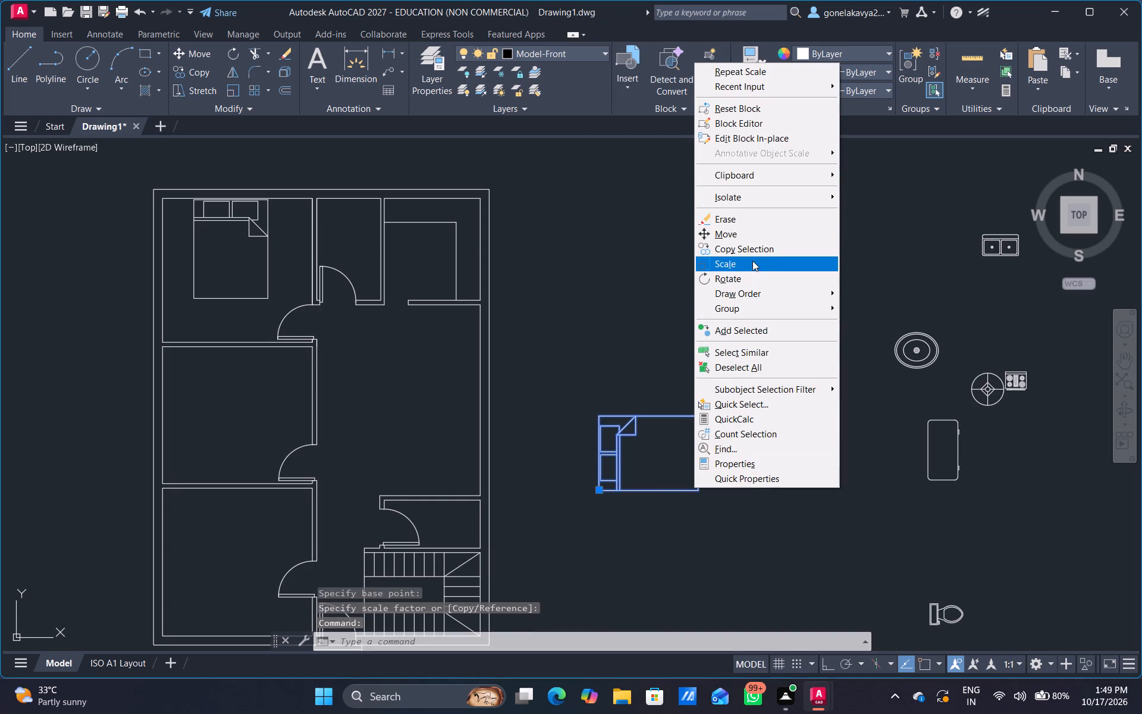
left_click(752, 253)
left_click(721, 509)
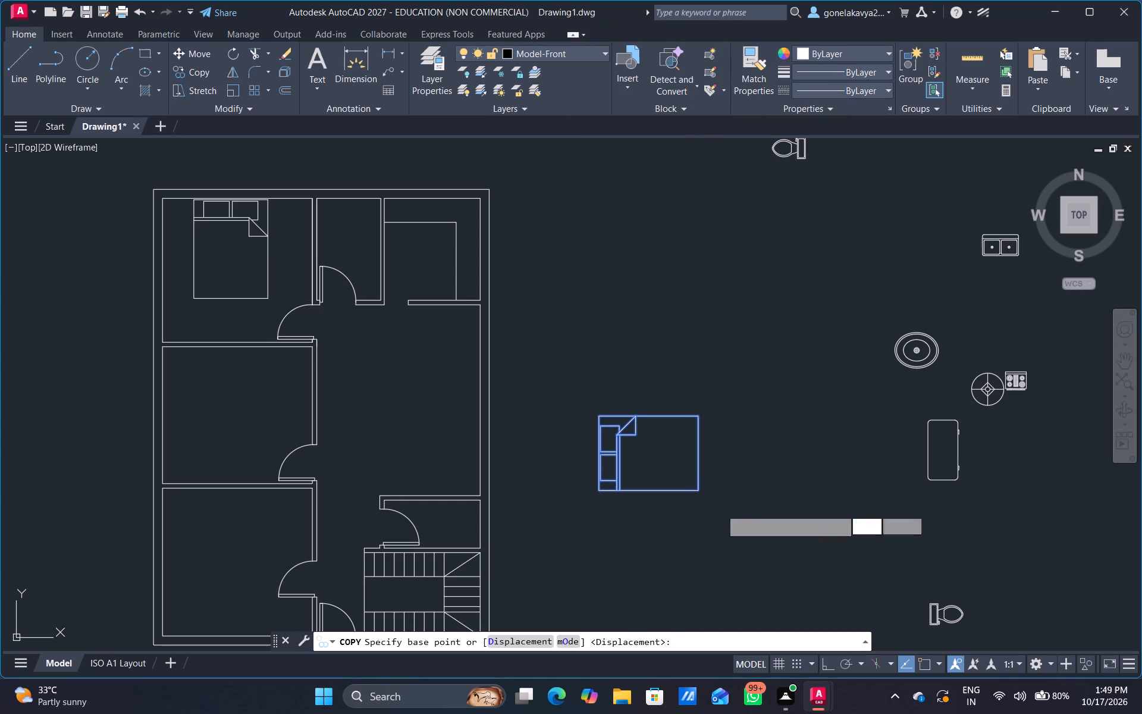
middle_click_drag(318, 474, 463, 478)
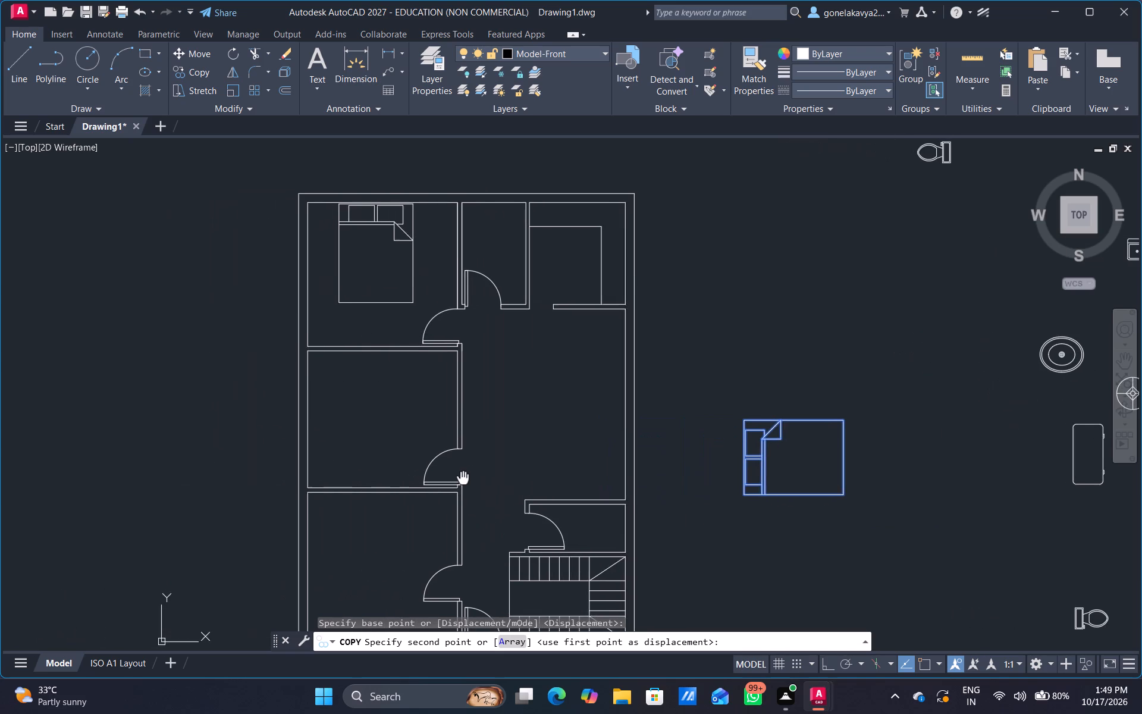
middle_click_drag(463, 478, 464, 479)
scroll(441, 477, "up", 1)
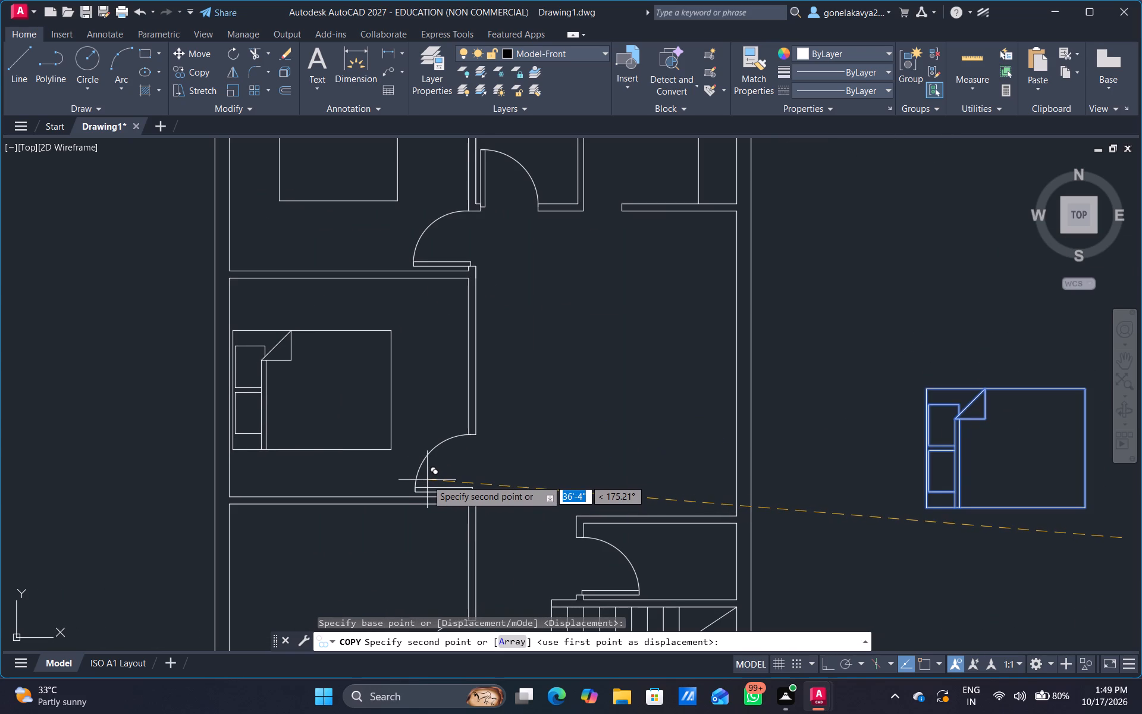
left_click(427, 480)
Place another copy of the same bed in the lower-left bedroom, pillows against the left wall, and end the copying.
middle_click_drag(397, 533, 382, 414)
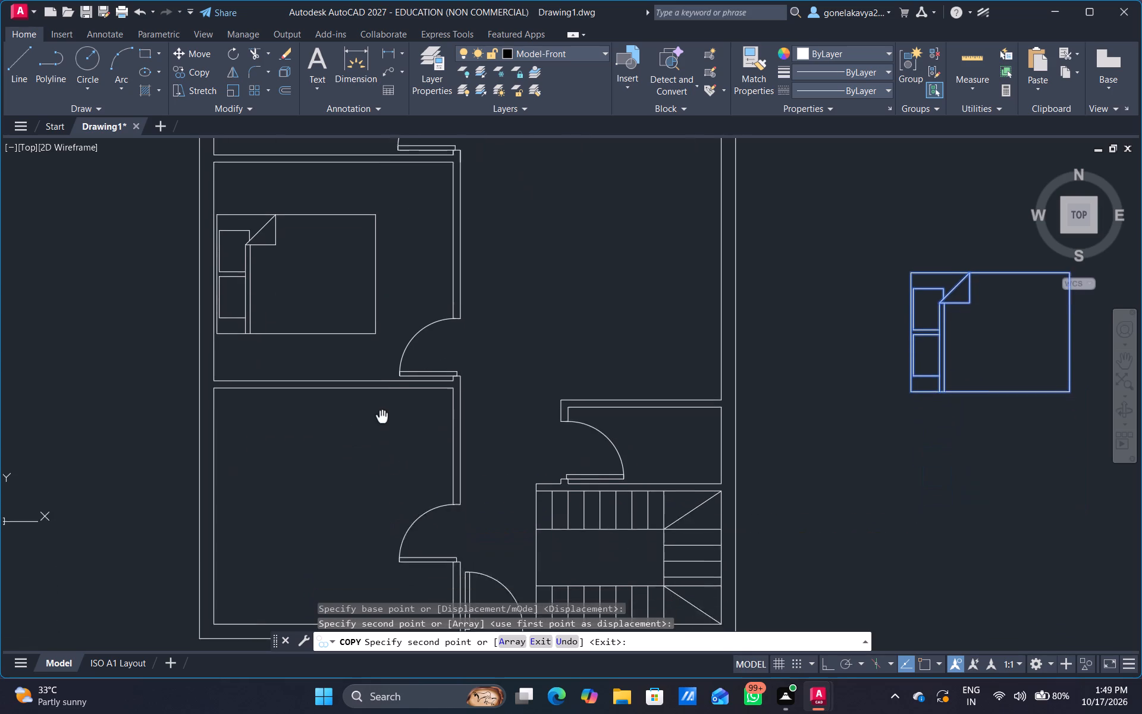
middle_click_drag(382, 414, 384, 395)
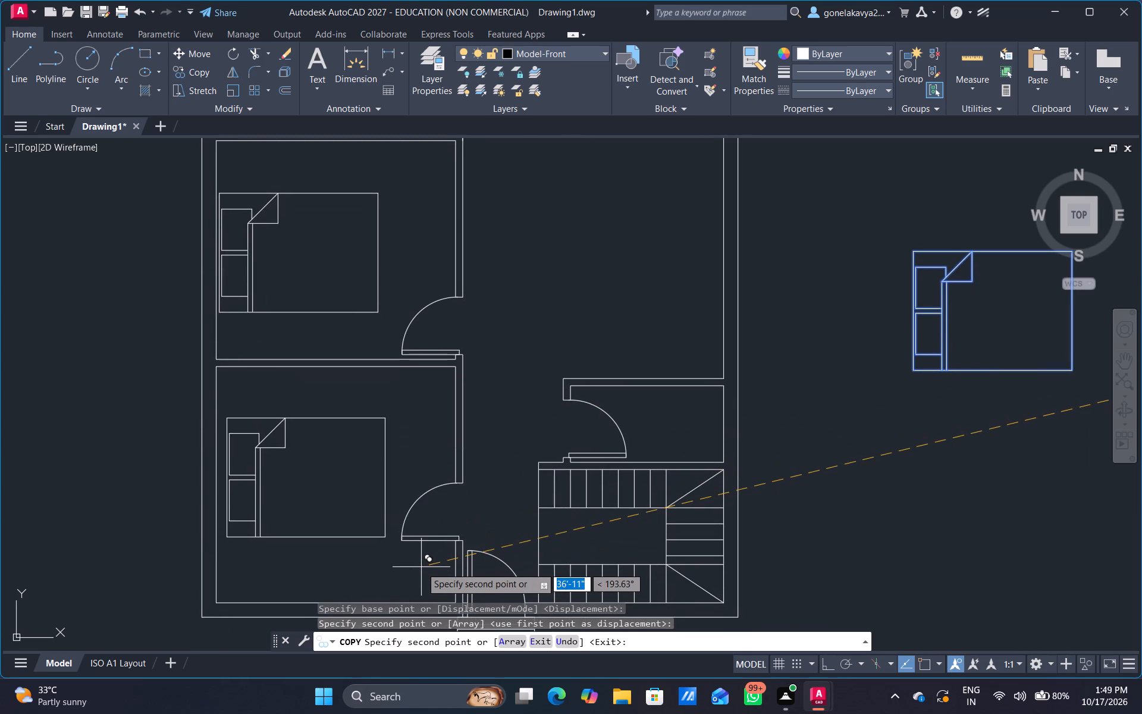
scroll(421, 567, "up", 1)
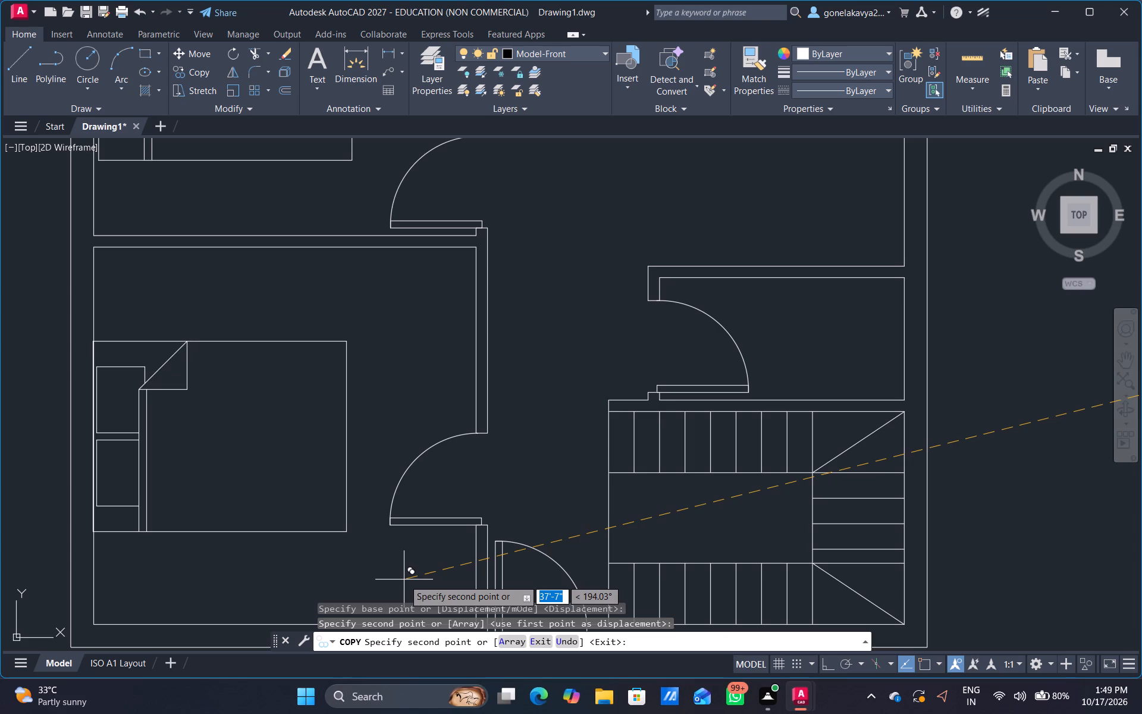
left_click(404, 580)
scroll(593, 487, "down", 3)
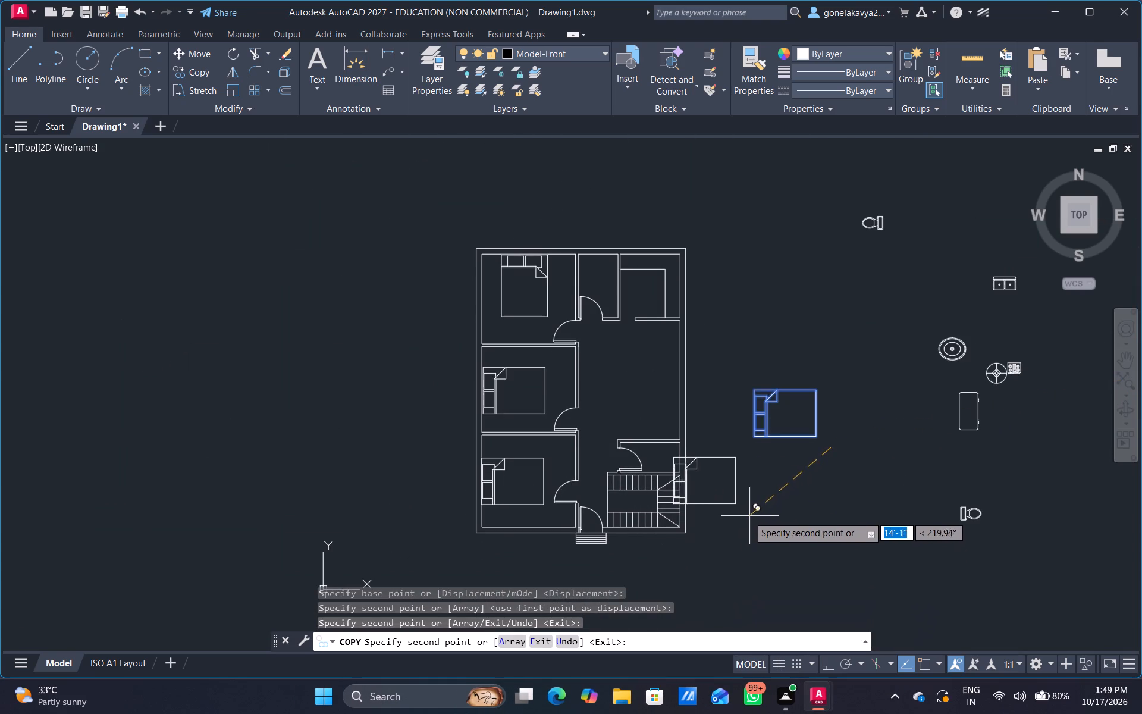
key("Escape")
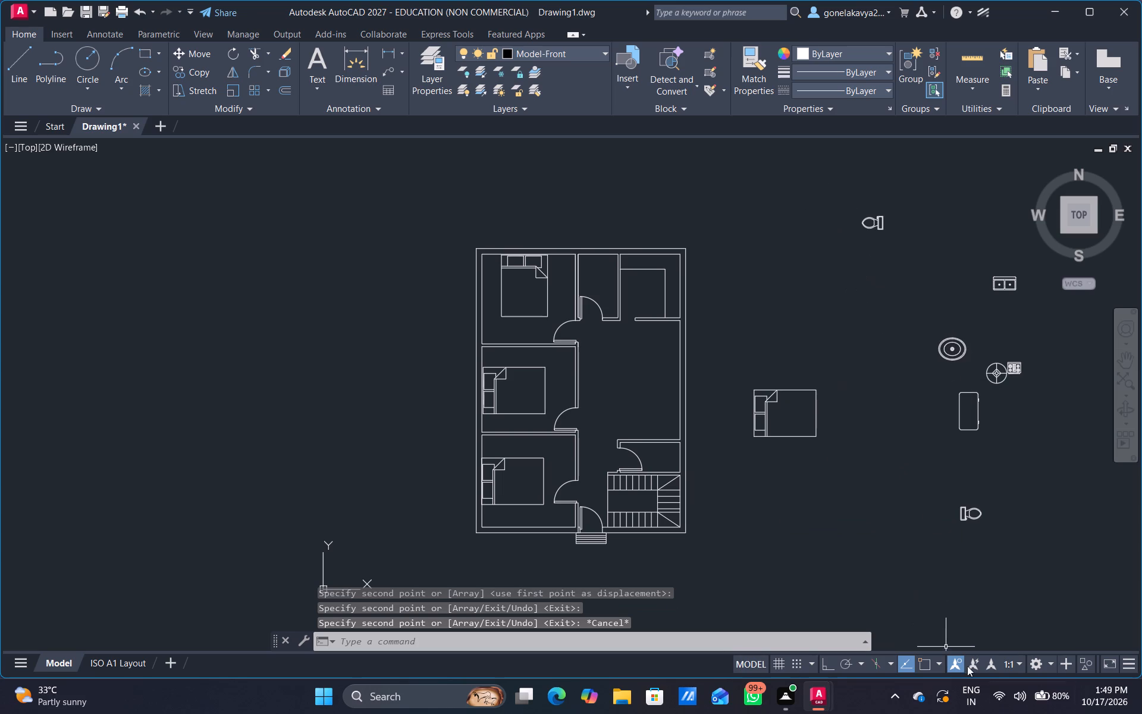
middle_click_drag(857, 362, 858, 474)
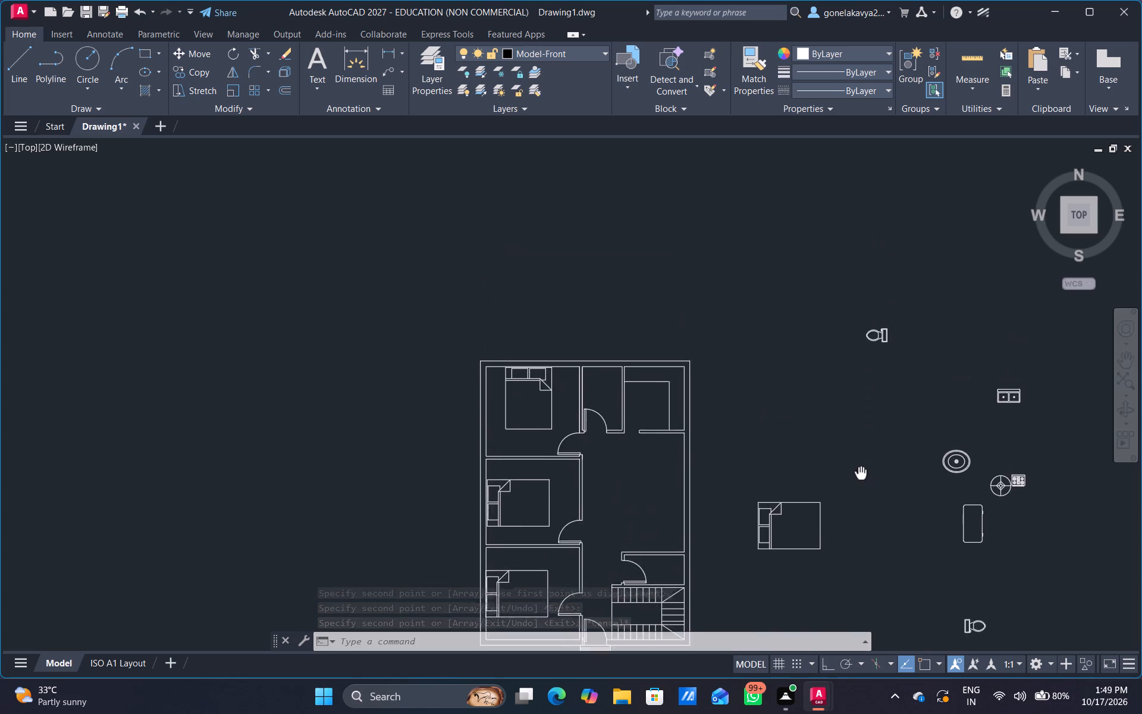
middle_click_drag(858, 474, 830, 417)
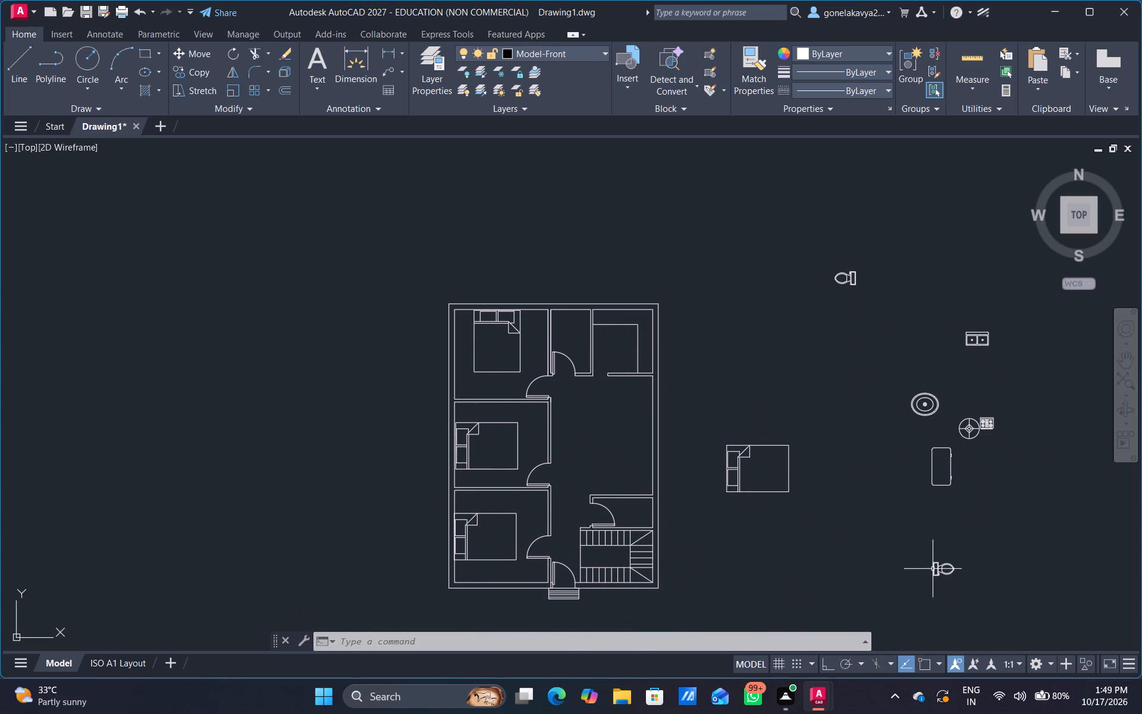
Scale the loose toilet with its bowl facing right up to roughly 1.3 times its size.
left_click(933, 569)
right_click(933, 569)
left_click(973, 339)
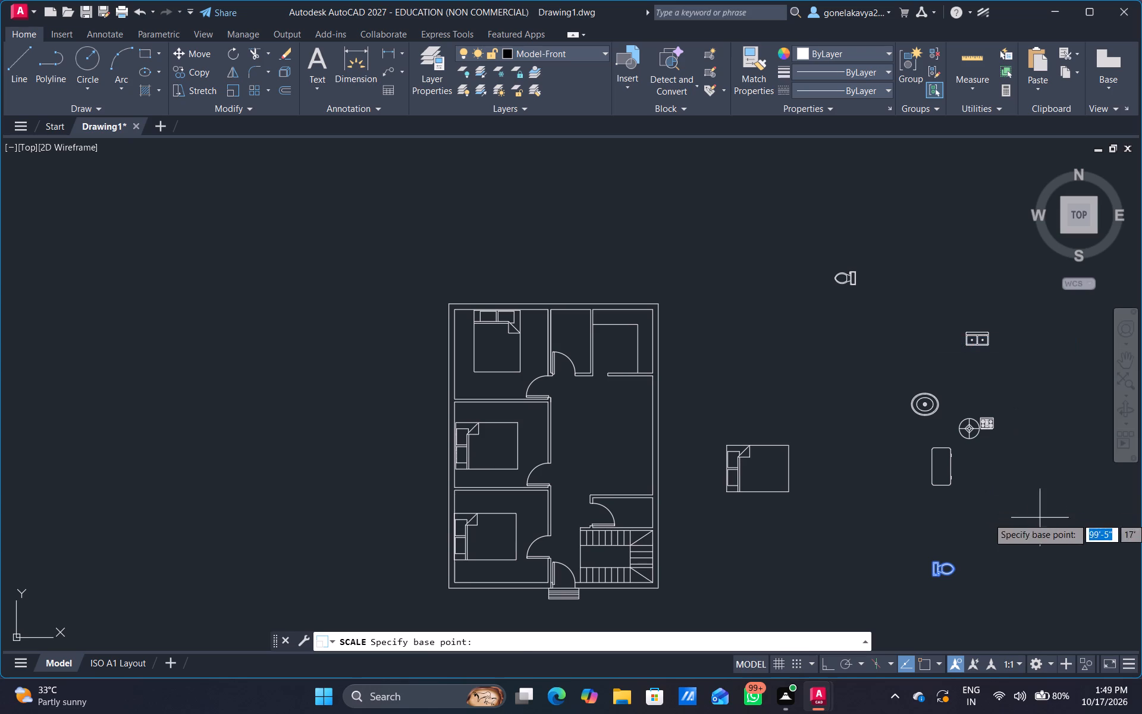
left_click(1040, 518)
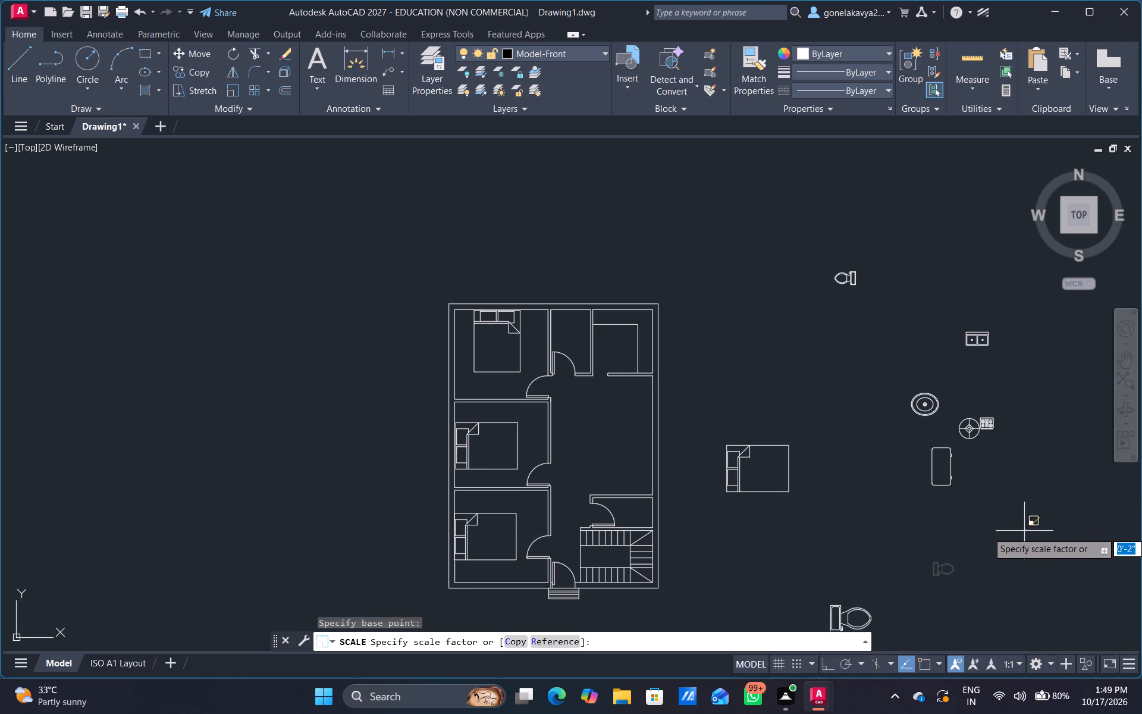
left_click(1026, 519)
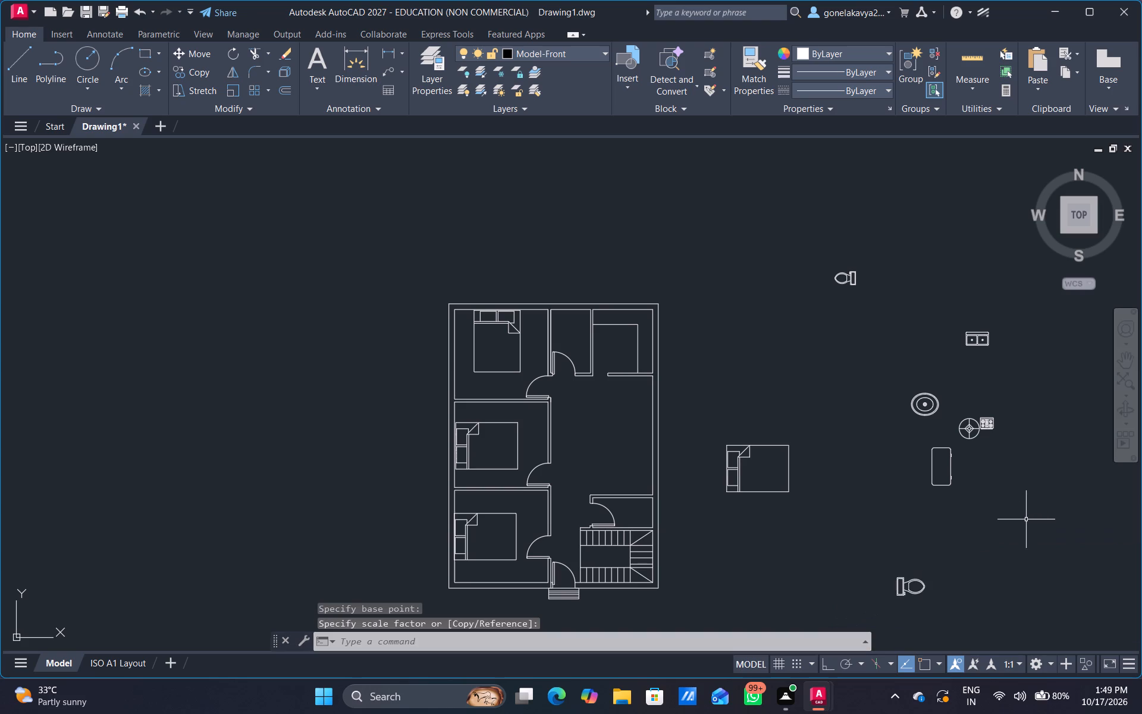
Move the enlarged toilet into the upper bathroom beside the top-left bedroom, with its tank against the left wall.
left_click(902, 591)
right_click(902, 589)
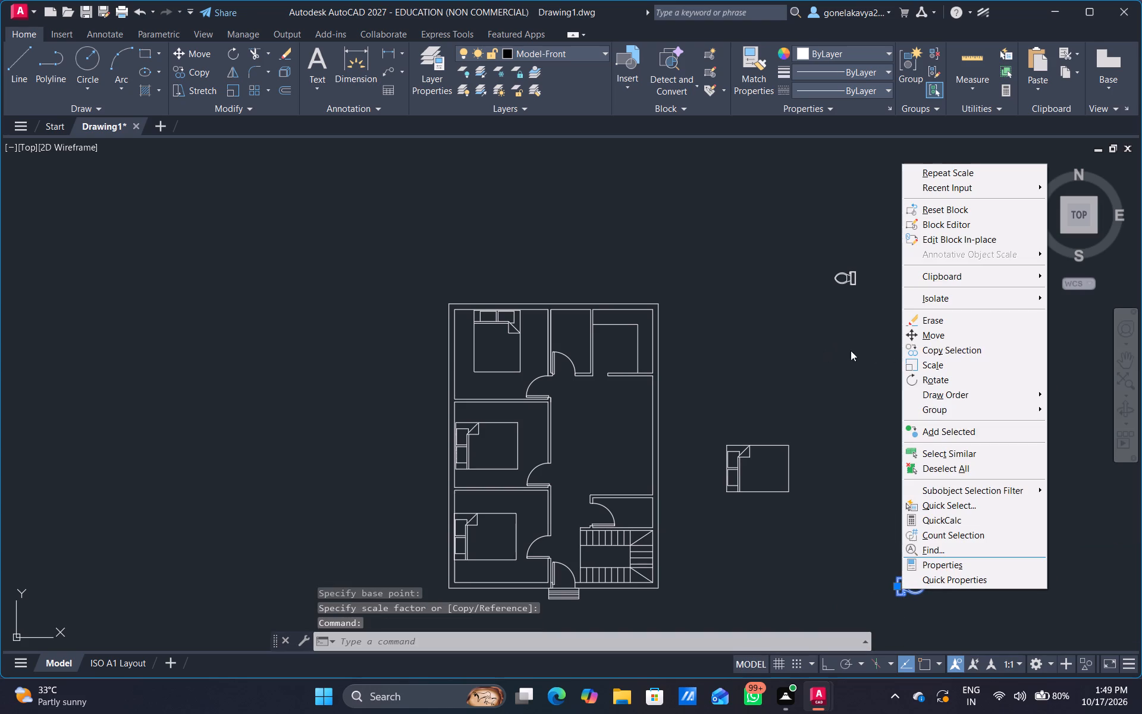
left_click(920, 336)
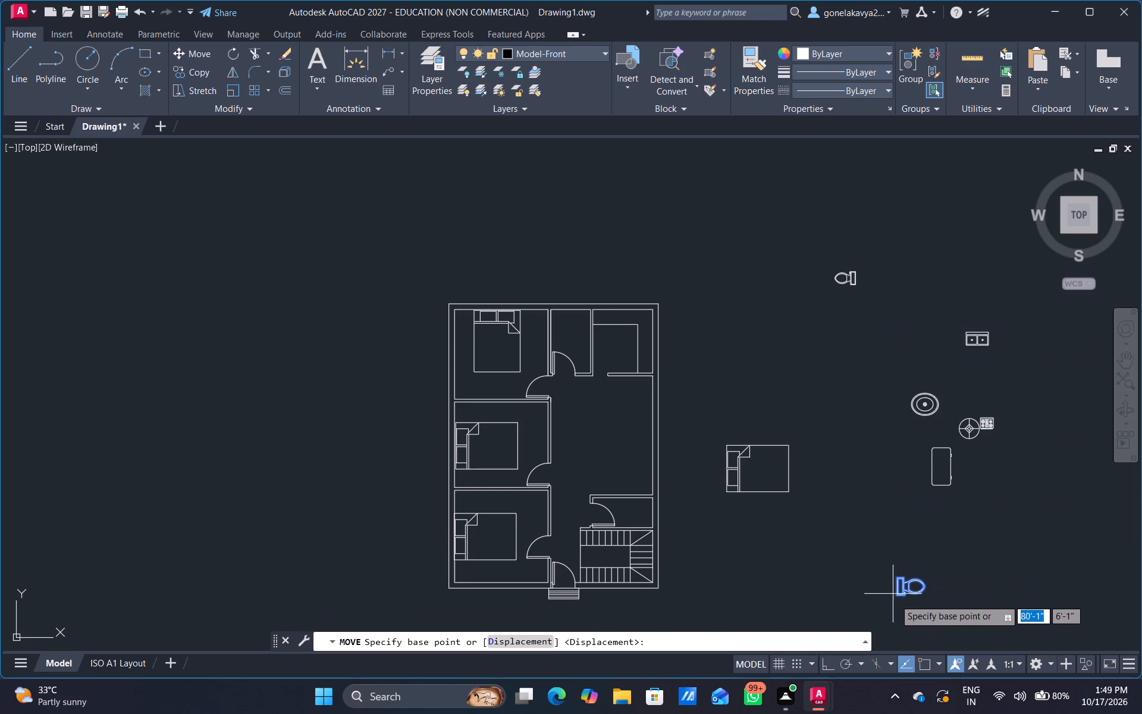
left_click(895, 599)
scroll(572, 341, "up", 3)
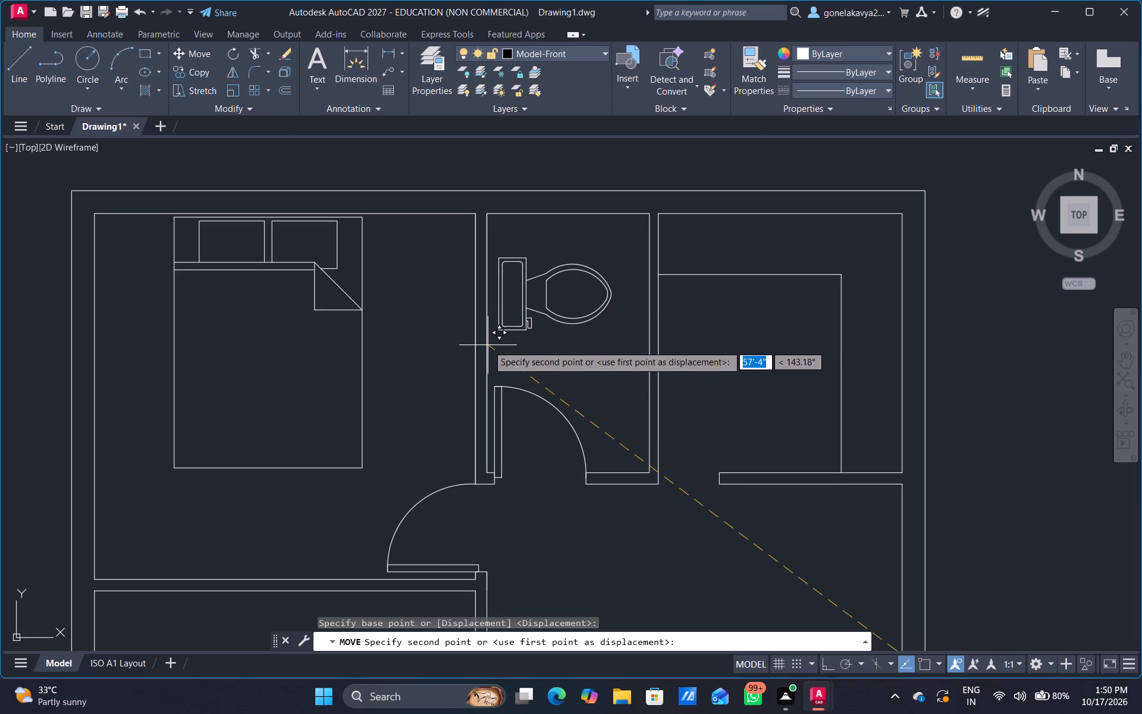
scroll(488, 345, "up", 1)
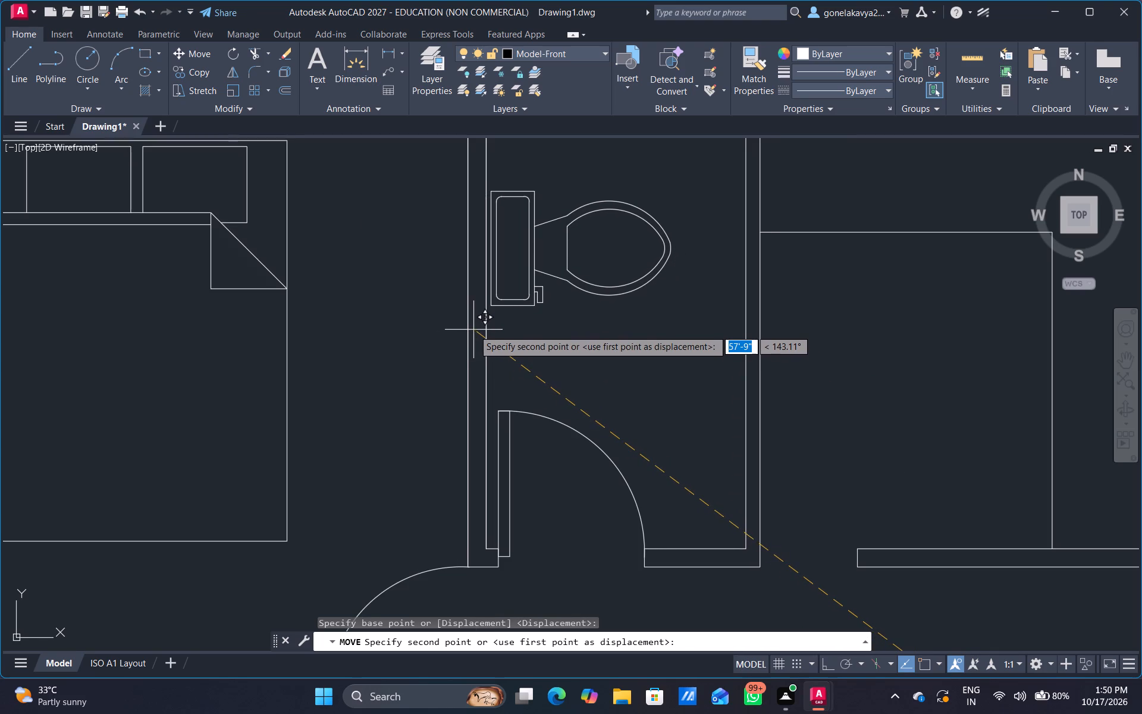
left_click(470, 327)
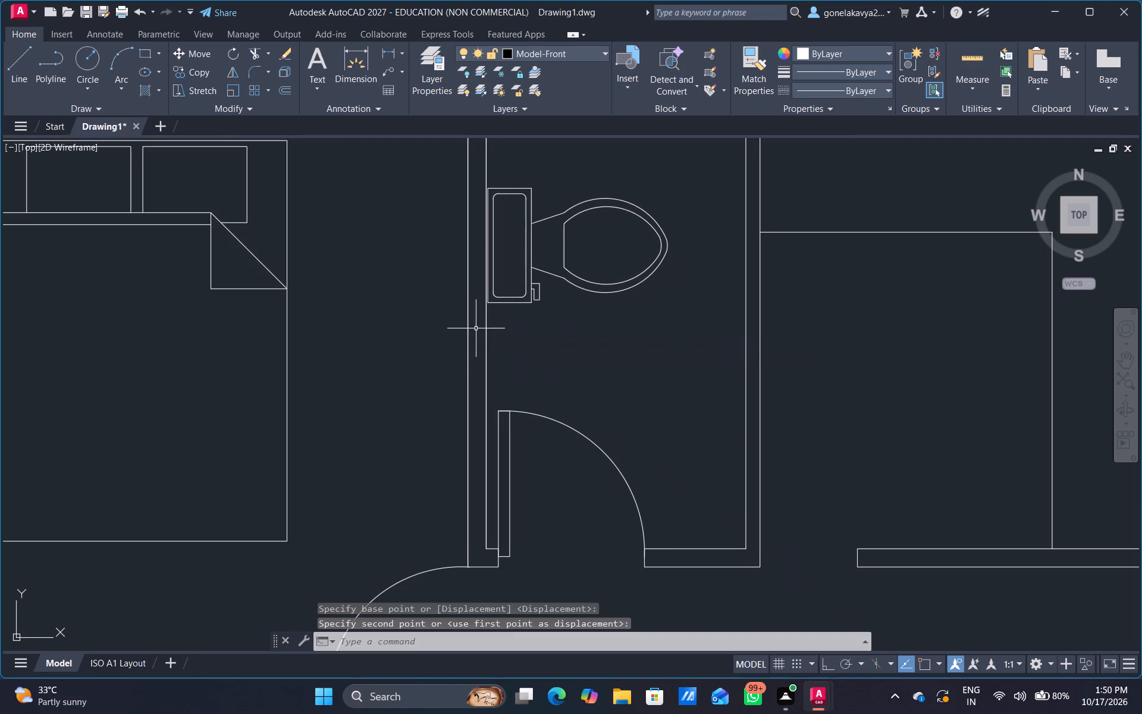
Scale the remaining loose toilet, with its bowl facing left, up to roughly 1.4 times its size.
scroll(557, 368, "down", 3)
middle_click_drag(613, 418, 446, 288)
scroll(481, 335, "down", 1)
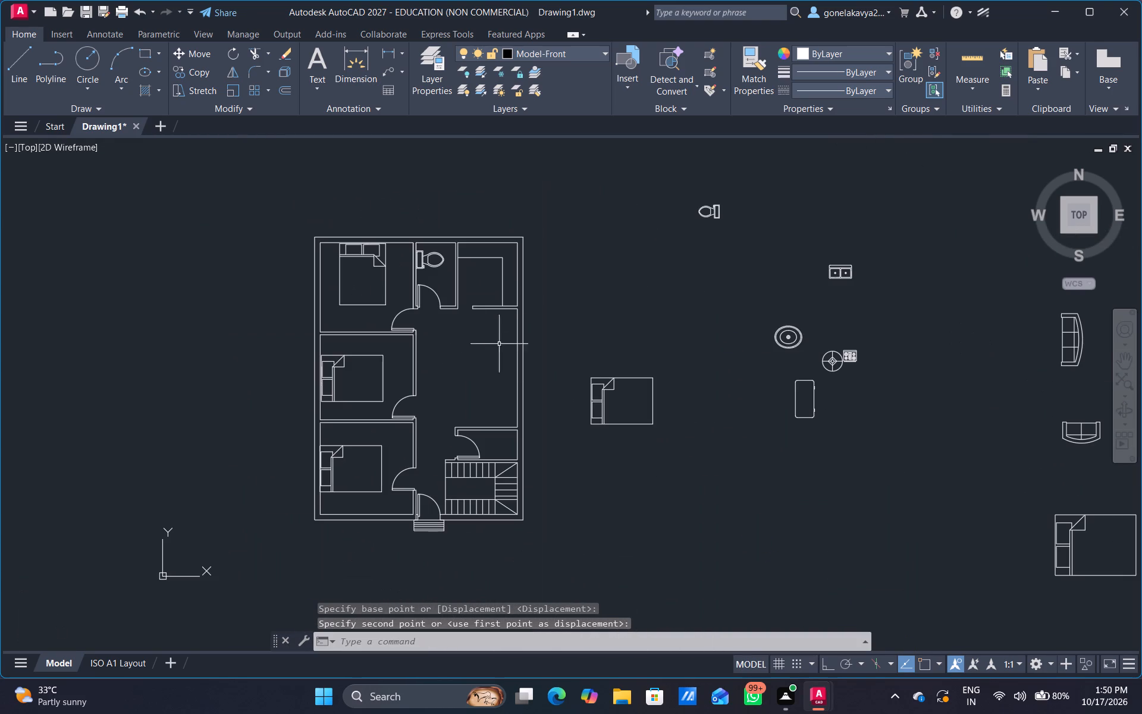
left_click(704, 215)
right_click(708, 217)
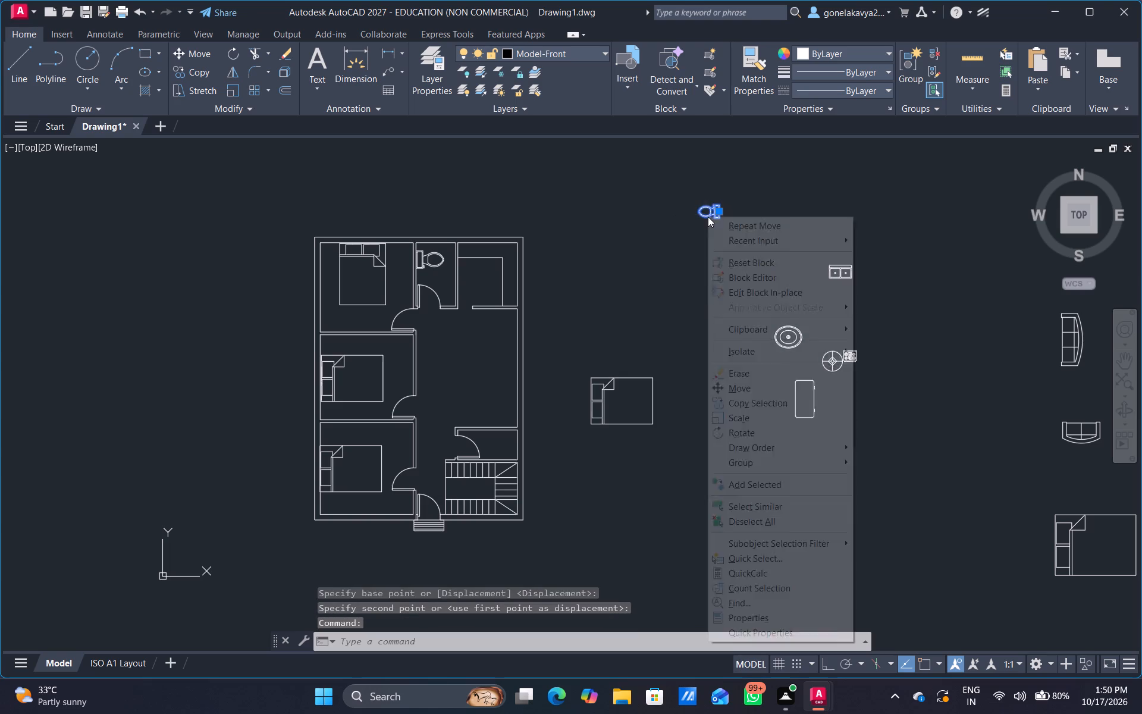
left_click(765, 417)
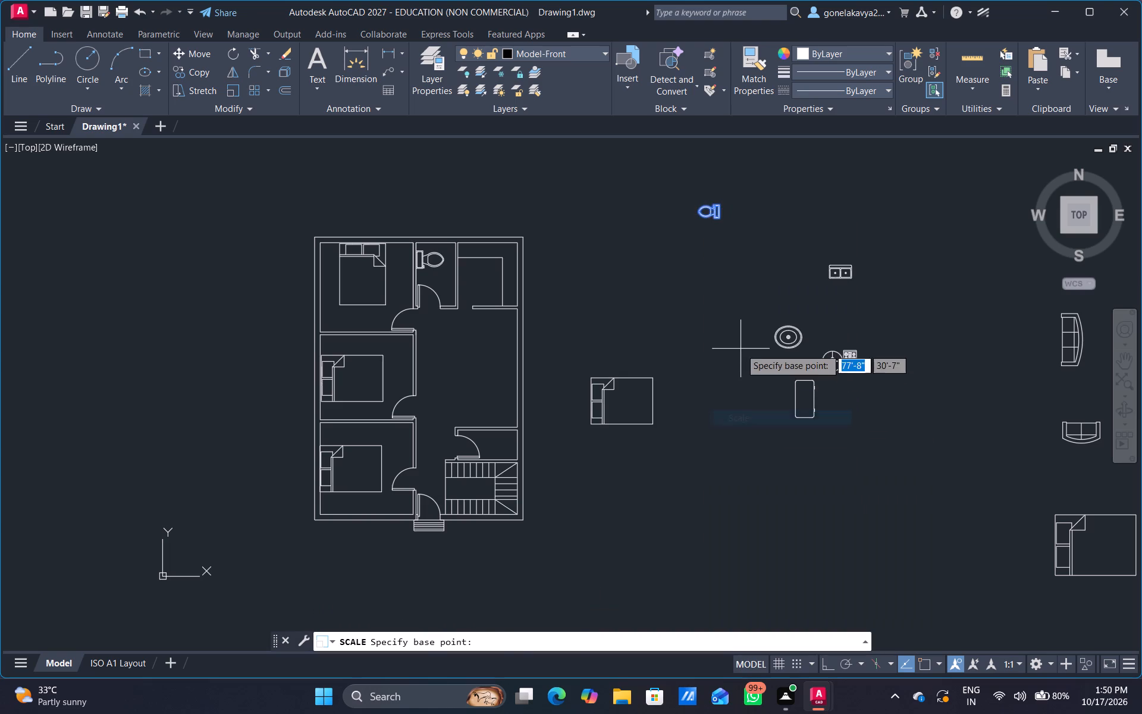
left_click(741, 349)
left_click(748, 361)
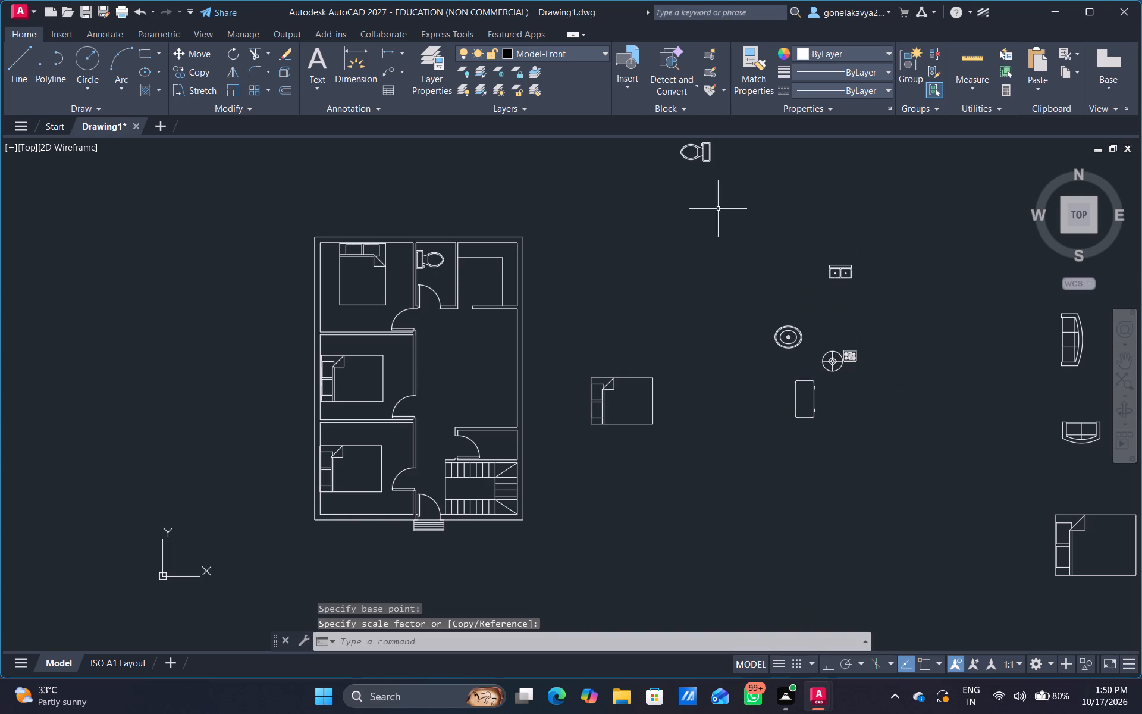
Move this enlarged toilet into the small bathroom above the stairs, with its tank against the right wall.
left_click(687, 153)
left_click(686, 160)
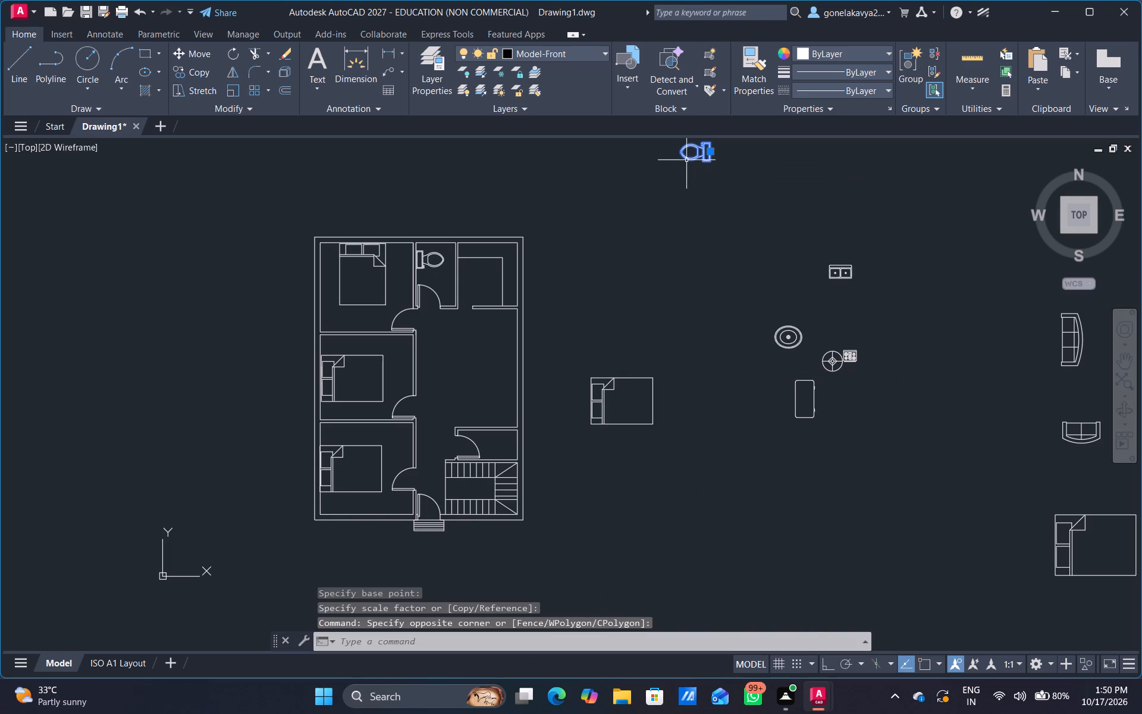
right_click(669, 216)
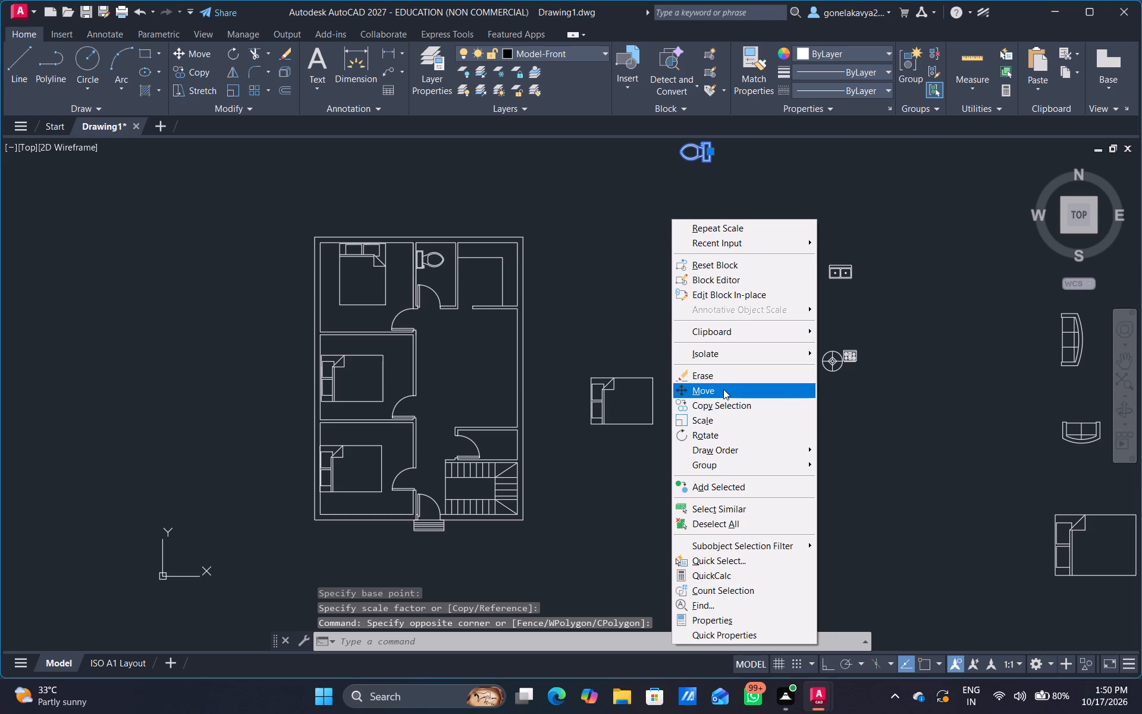
left_click(723, 389)
left_click_drag(711, 161, 712, 168)
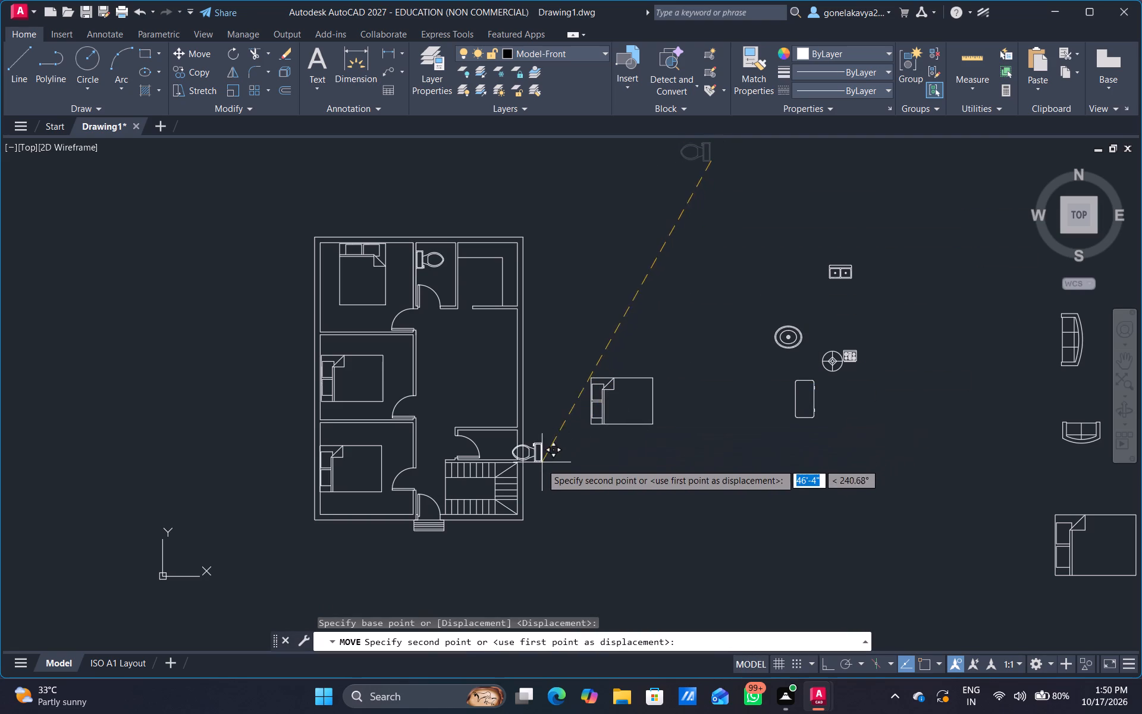
scroll(511, 459, "up", 5)
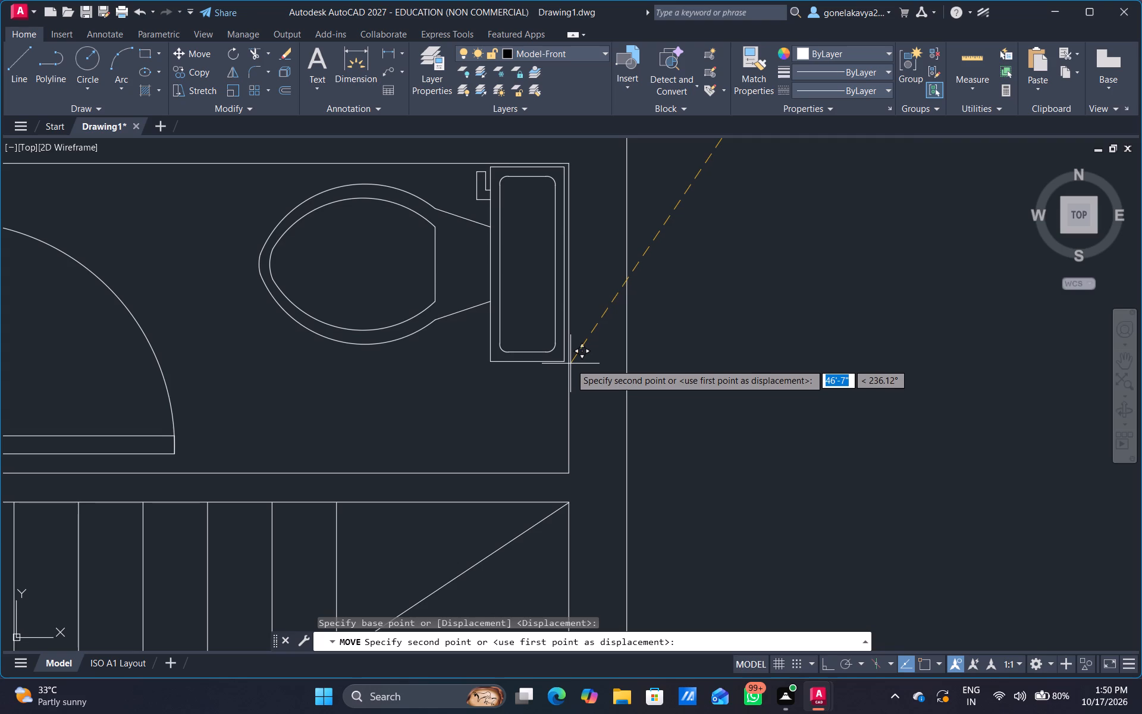
left_click(570, 364)
Scale the loose oval washbasin down to roughly three quarters of its size.
scroll(592, 372, "down", 4)
middle_click_drag(633, 415, 484, 443)
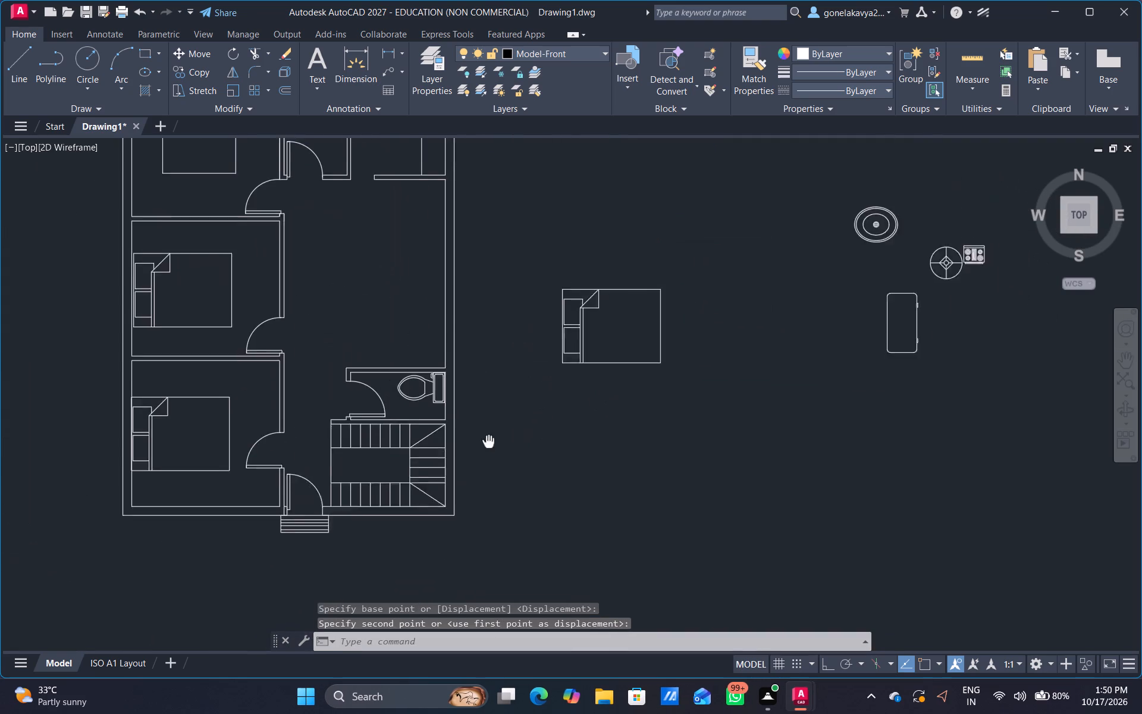
middle_click_drag(484, 443, 339, 462)
scroll(641, 332, "down", 2)
scroll(675, 298, "up", 2)
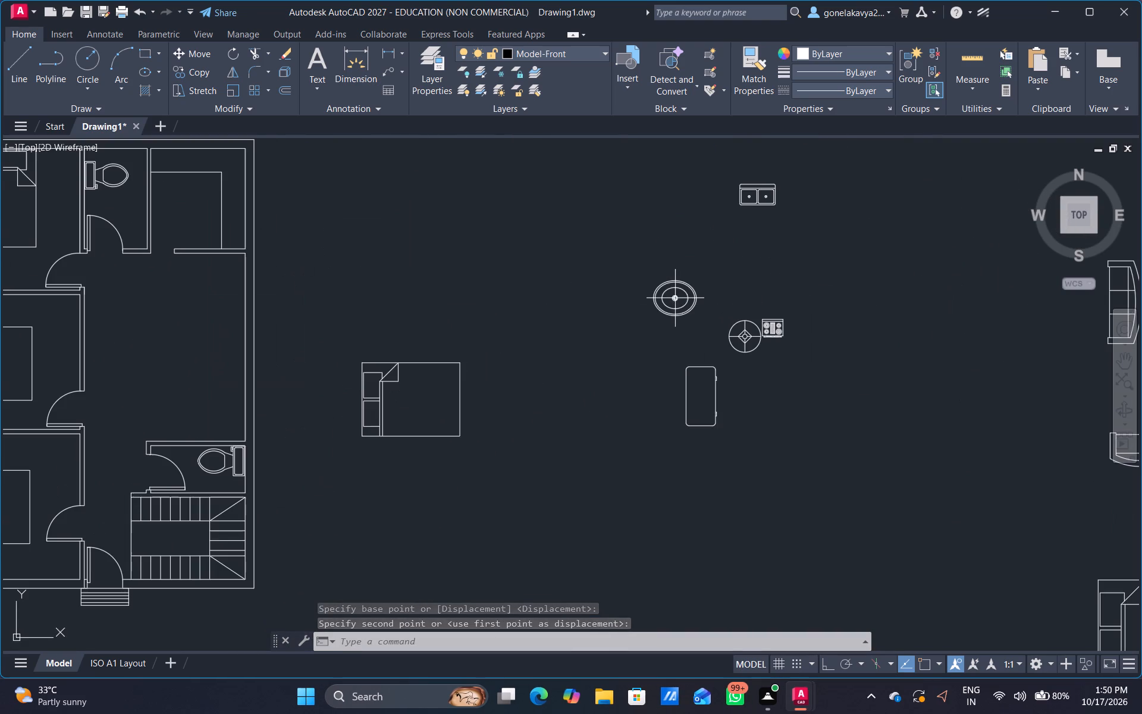
left_click(661, 300)
right_click(661, 301)
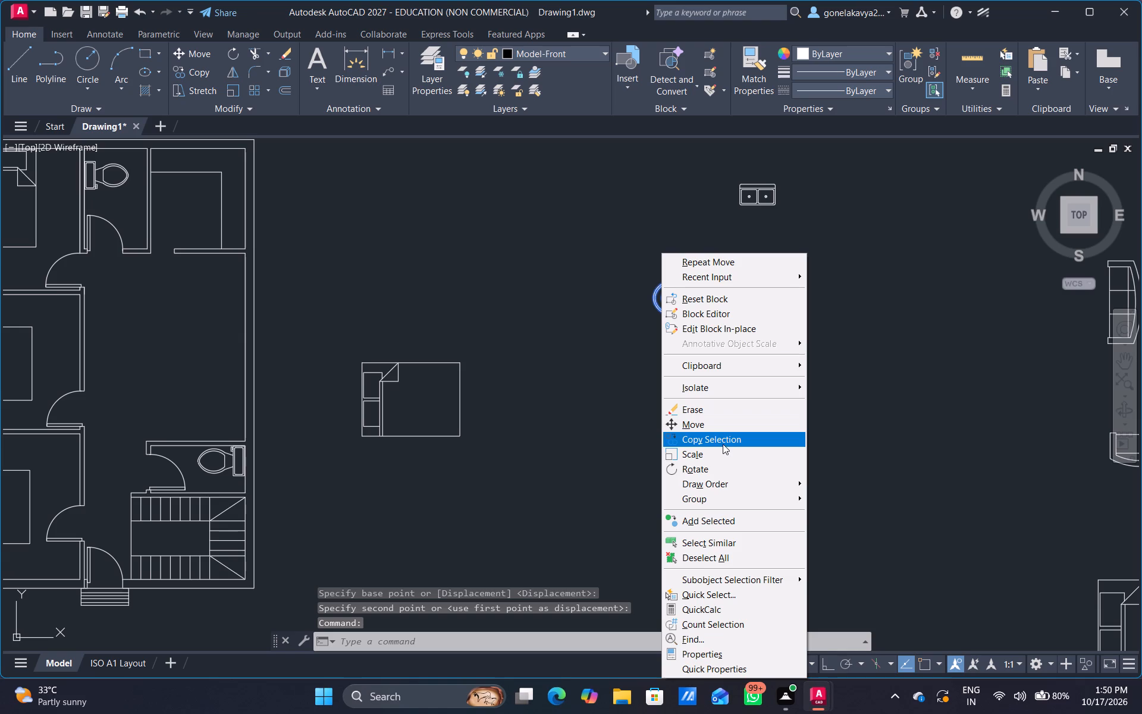
left_click(707, 455)
left_click(685, 343)
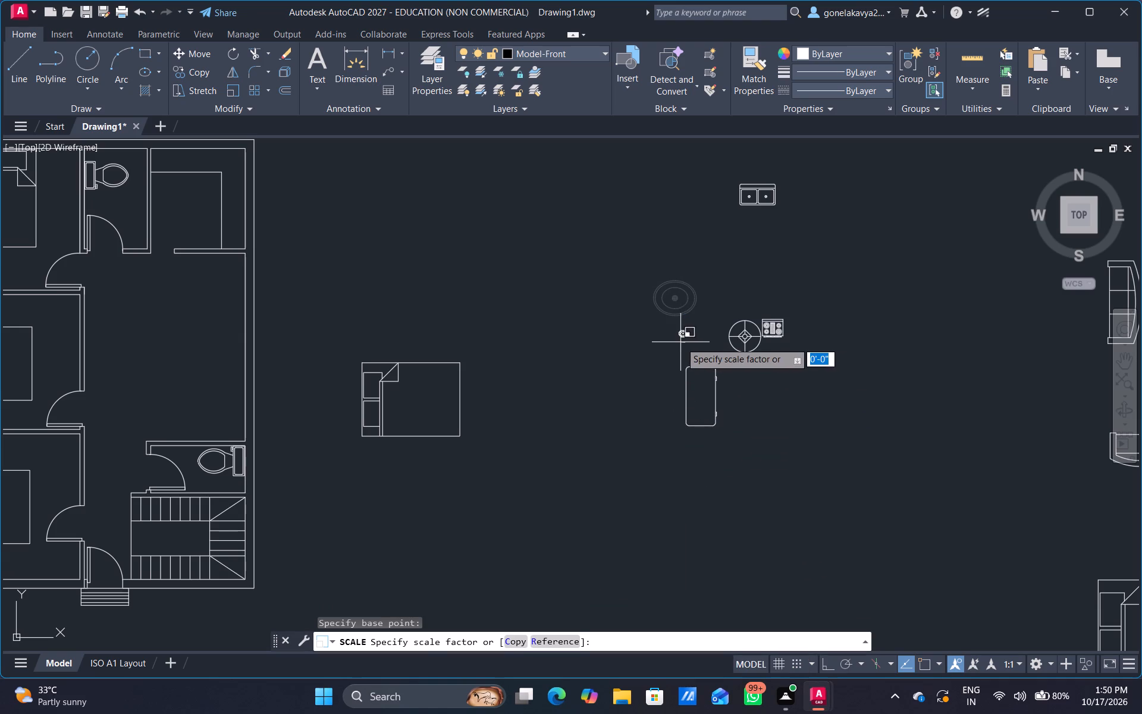
left_click(679, 358)
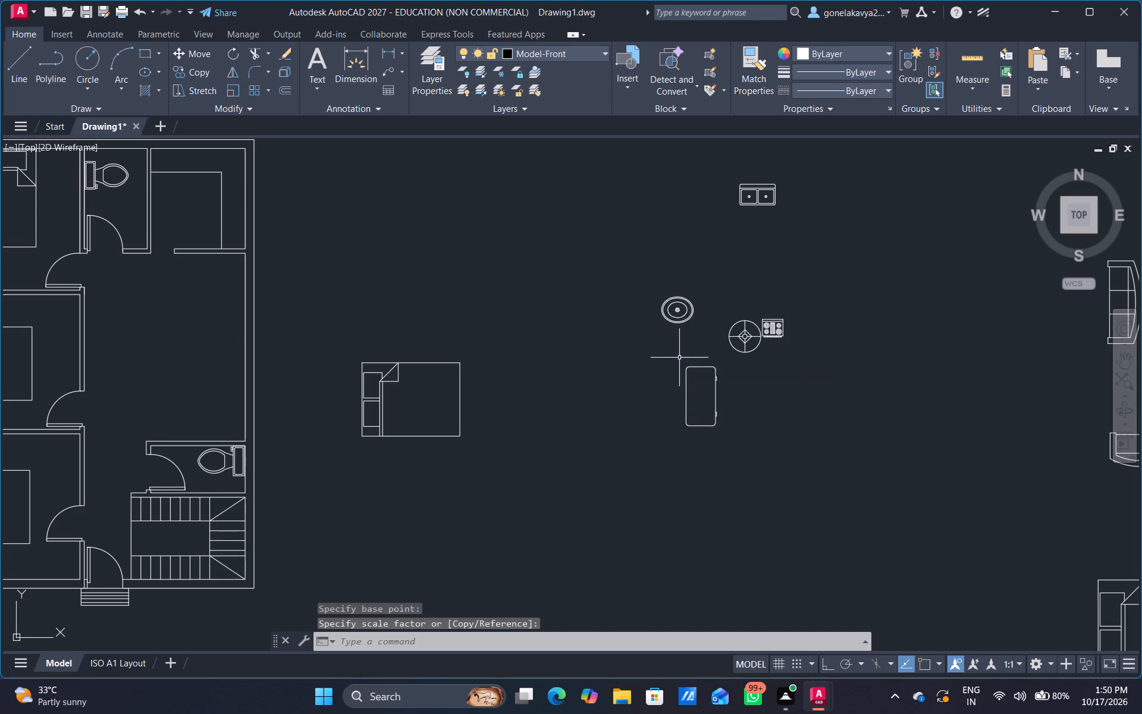
Copy the reduced washbasin into the upper bathroom, against the right wall beside the door swing, and end the copying.
left_click(679, 305)
left_click(679, 318)
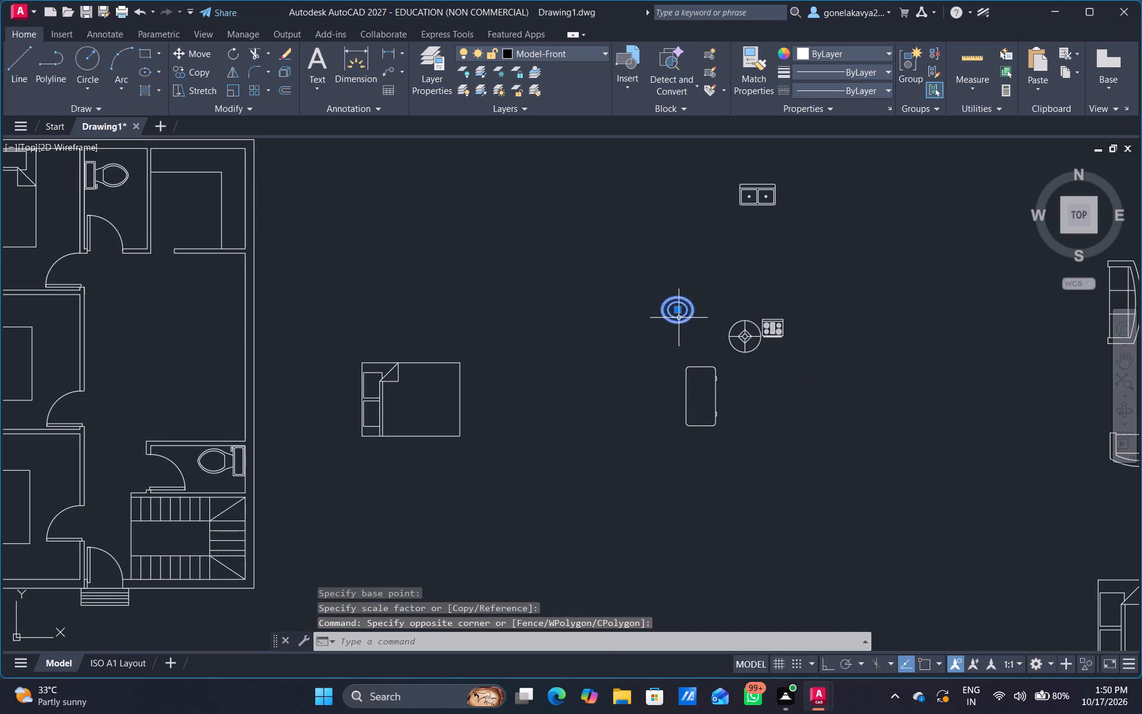
right_click(679, 320)
left_click(746, 432)
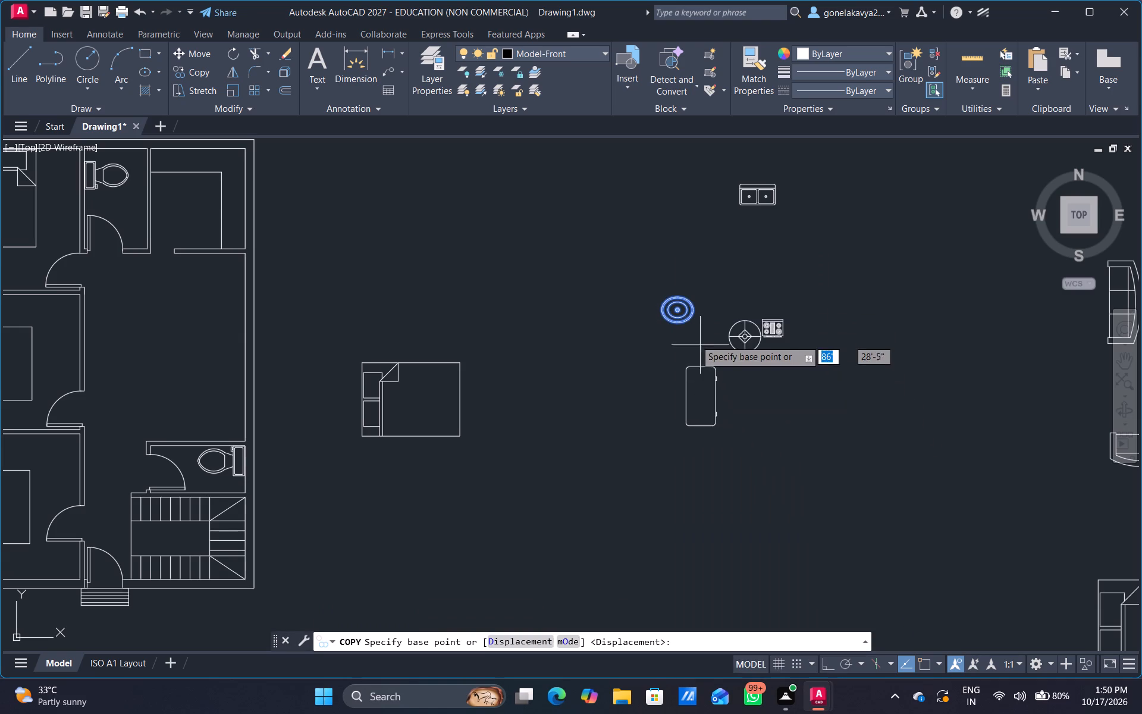
left_click(686, 328)
scroll(221, 508, "up", 4)
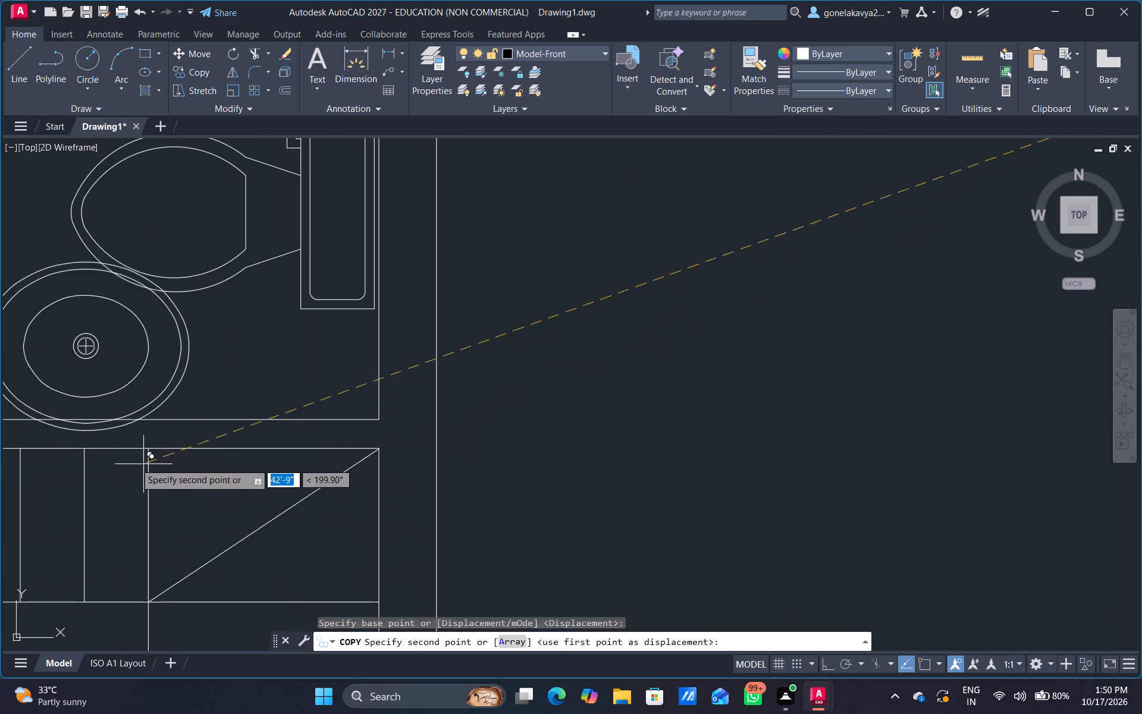
scroll(126, 463, "down", 4)
middle_click_drag(7, 365, 245, 563)
scroll(293, 394, "up", 3)
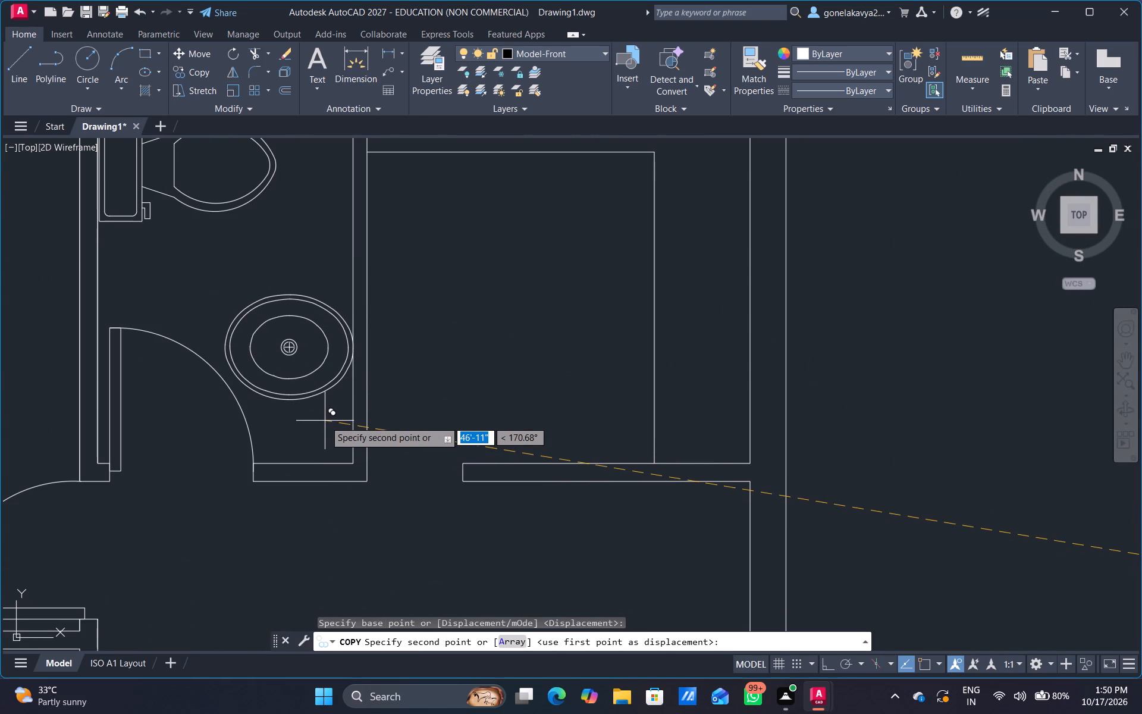
left_click(325, 421)
scroll(341, 432, "down", 3)
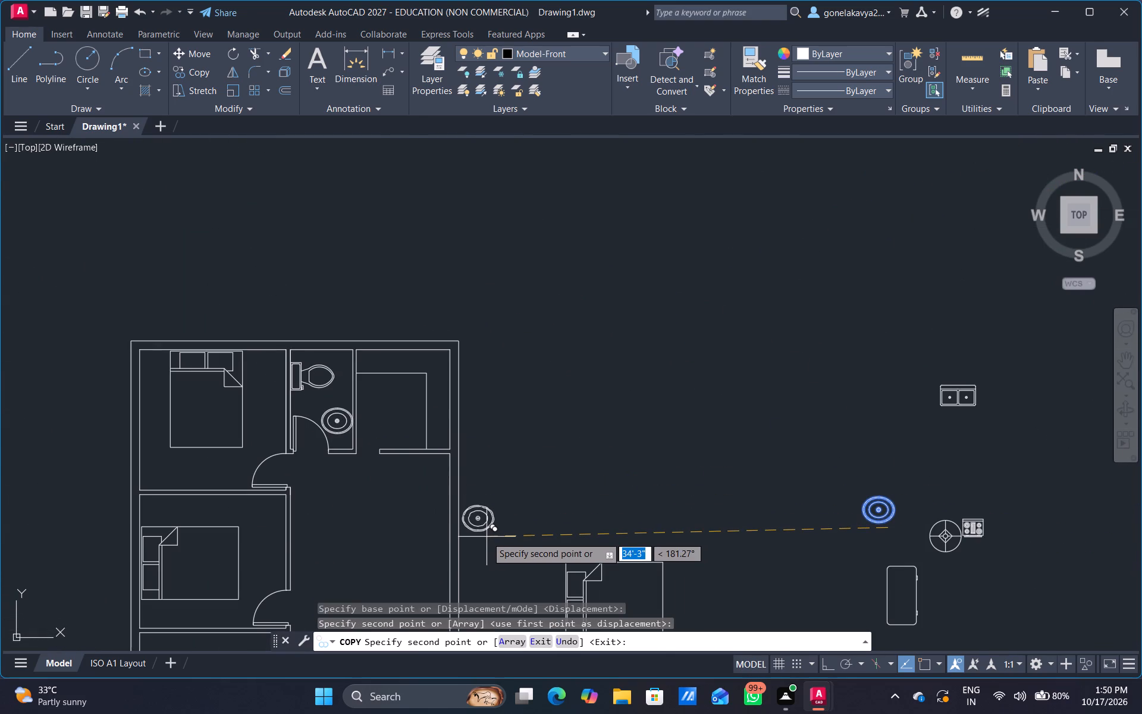
scroll(487, 537, "down", 1)
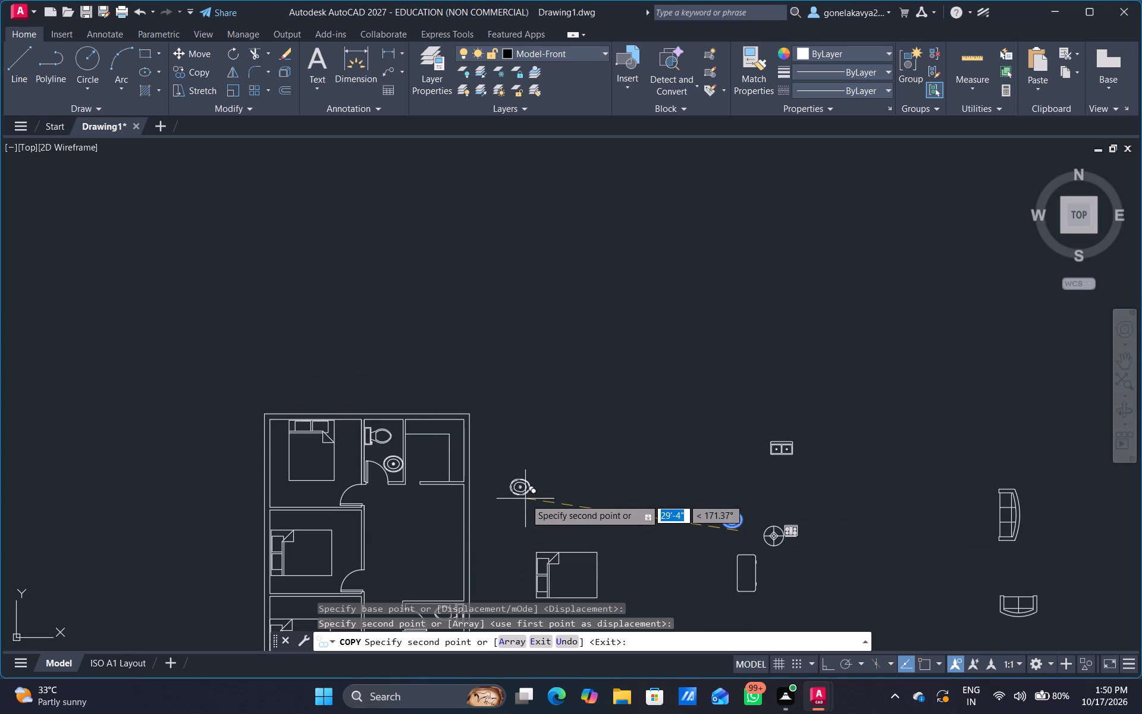
key("Escape")
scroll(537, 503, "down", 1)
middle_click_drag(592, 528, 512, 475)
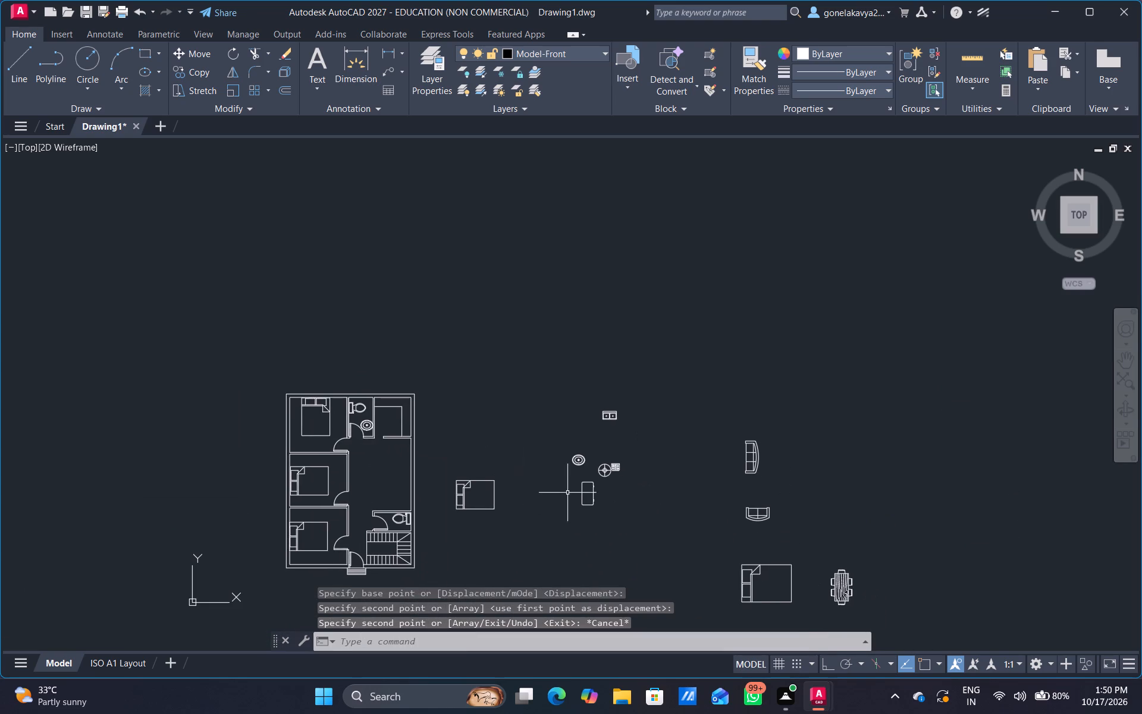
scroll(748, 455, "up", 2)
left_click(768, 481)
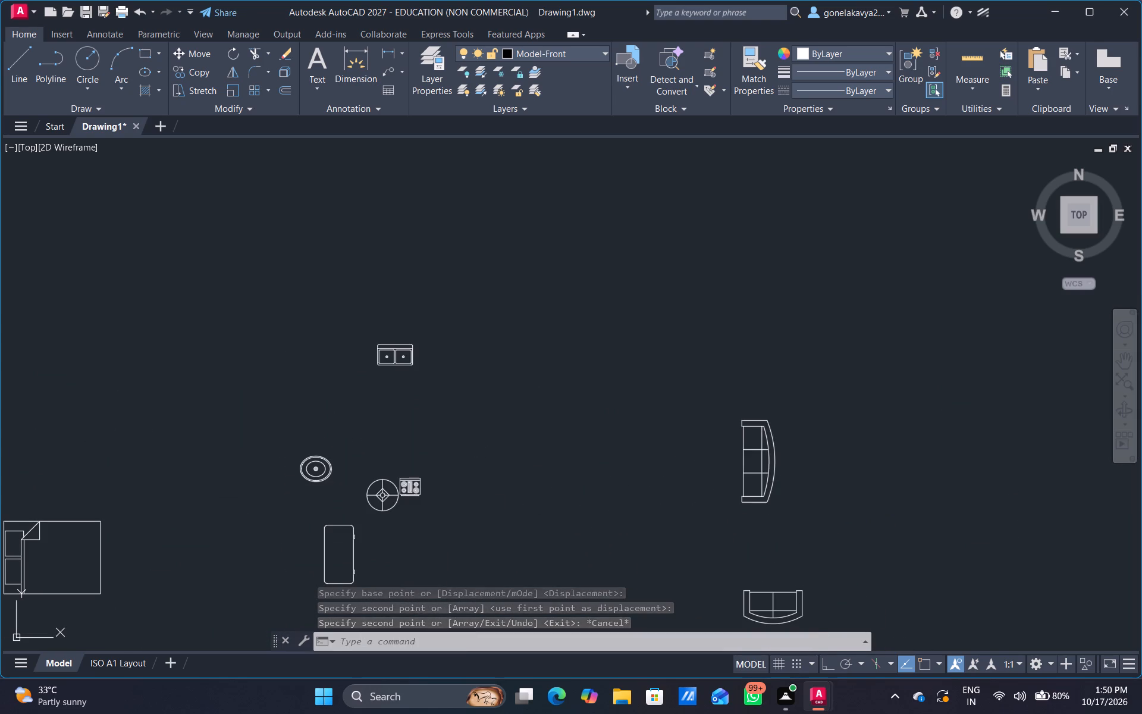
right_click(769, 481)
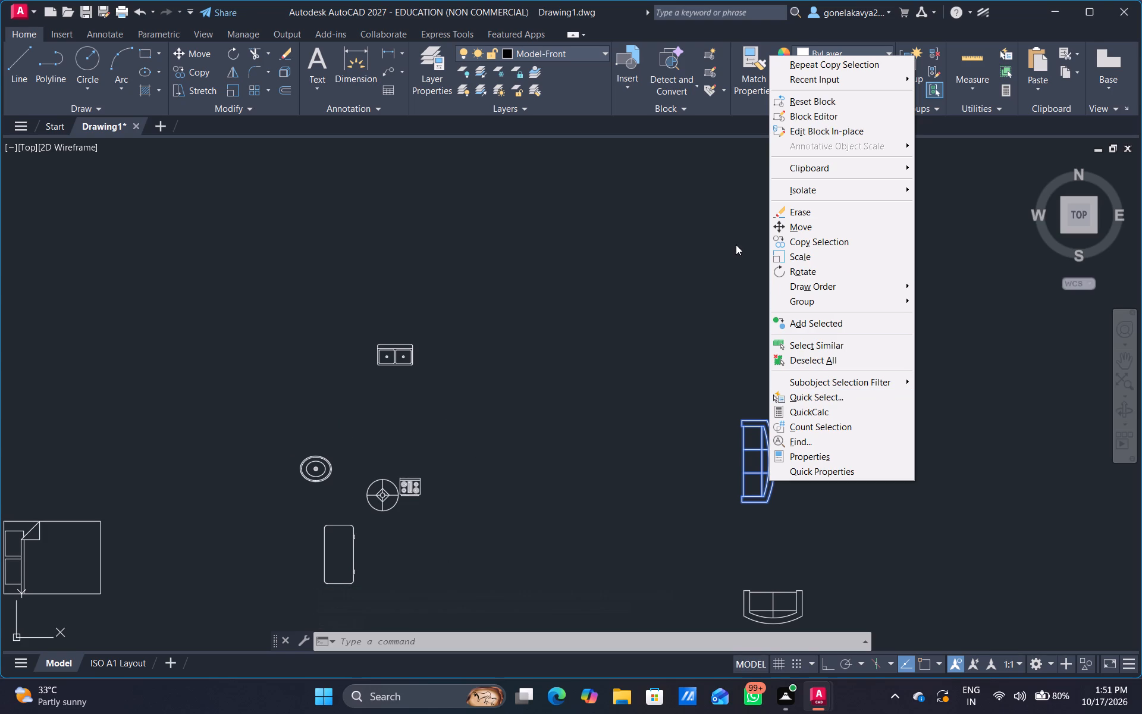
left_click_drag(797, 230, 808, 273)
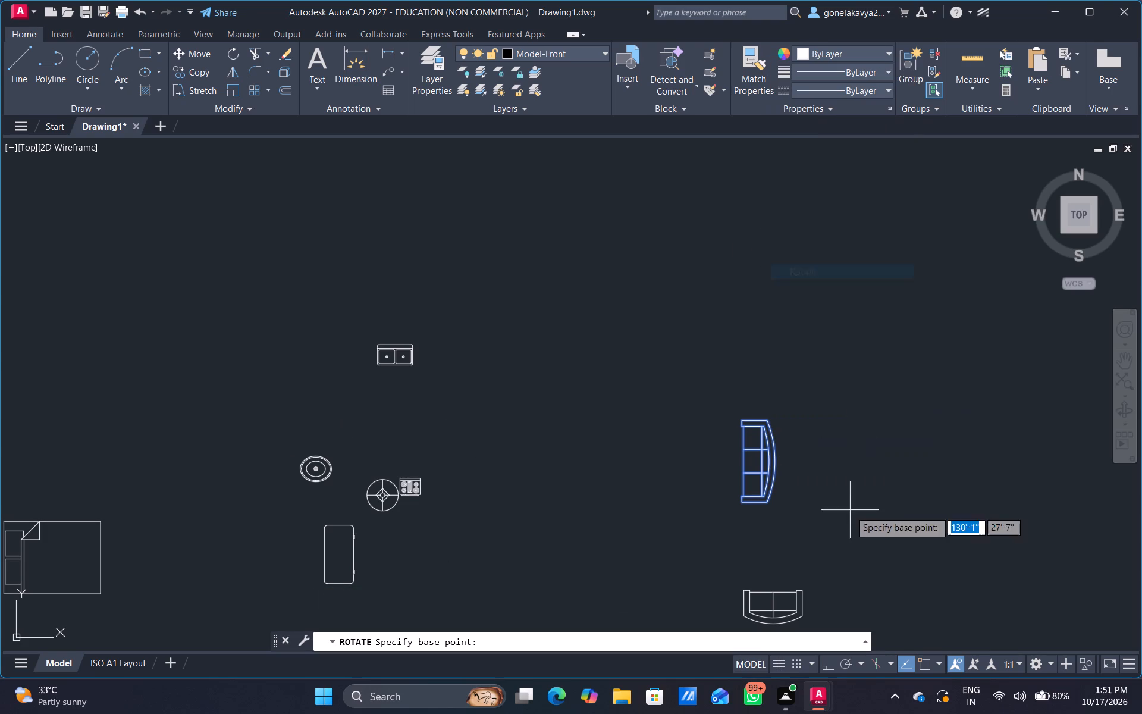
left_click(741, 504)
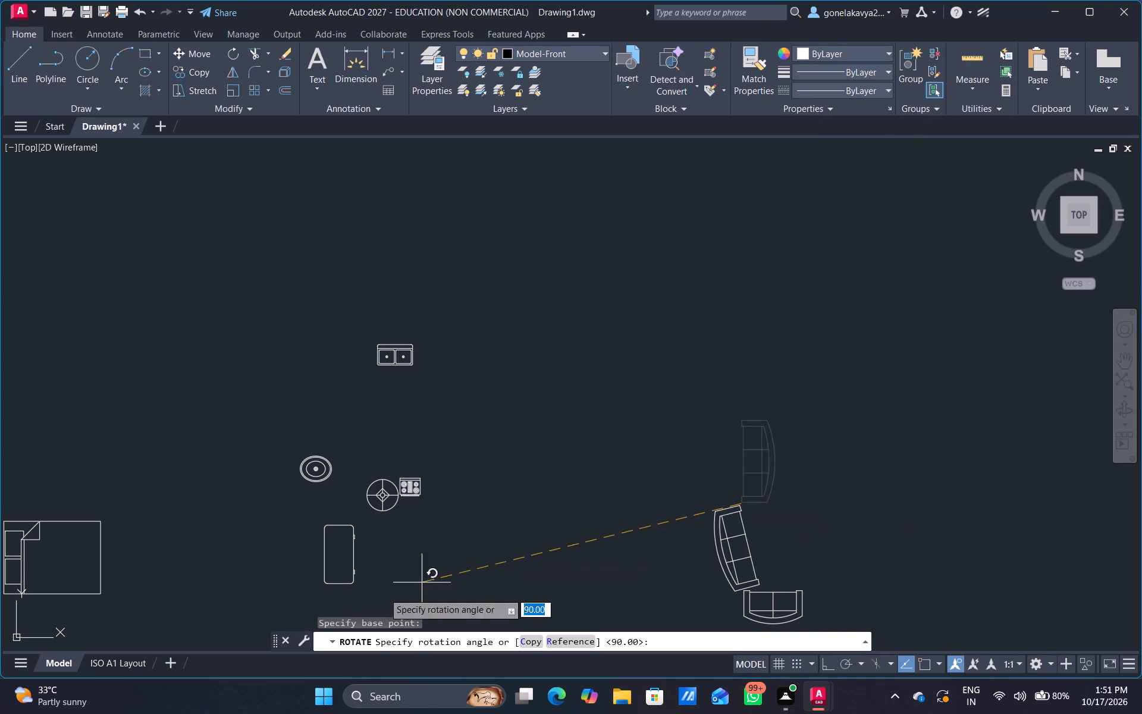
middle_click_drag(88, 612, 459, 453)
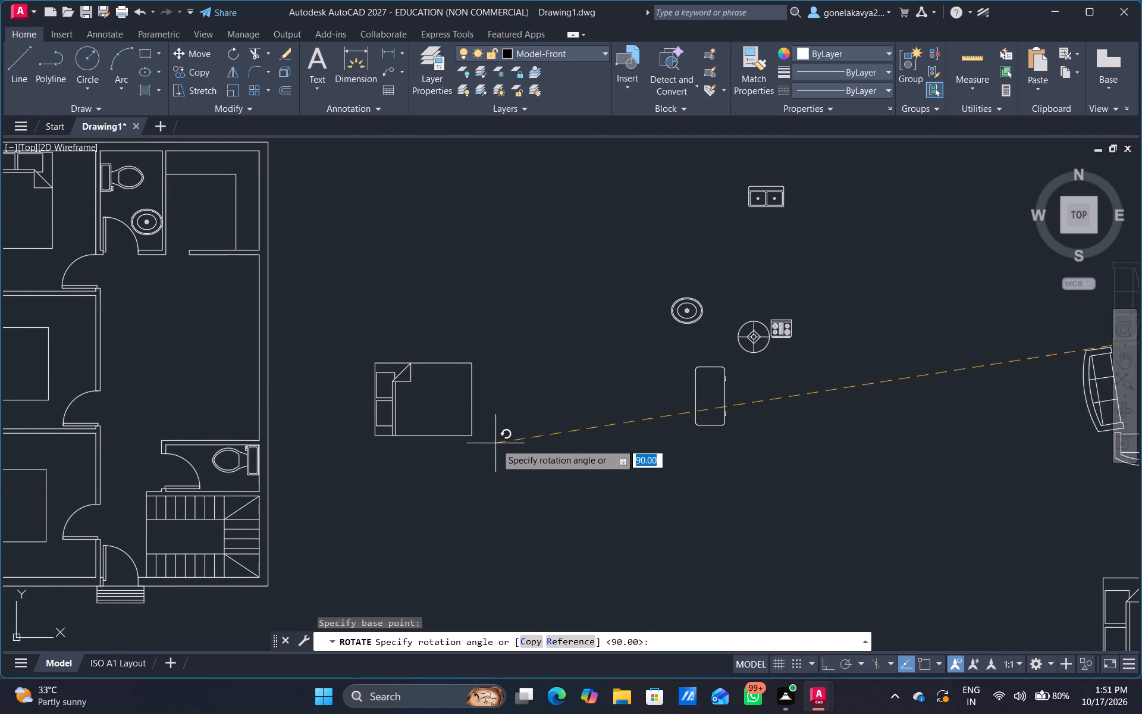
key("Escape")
Copy the loose vertical three-seat sofa into the living area, its back against the outer right wall above the small bathroom, and end copying.
scroll(616, 444, "down", 2)
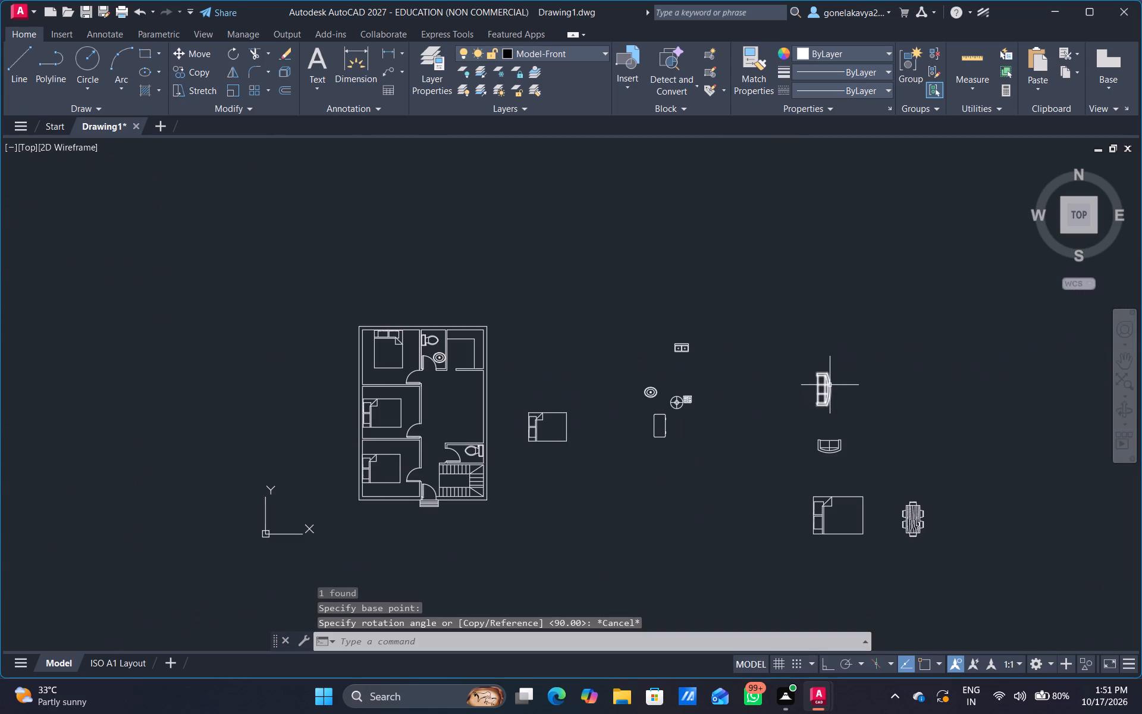
left_click(830, 385)
right_click(830, 385)
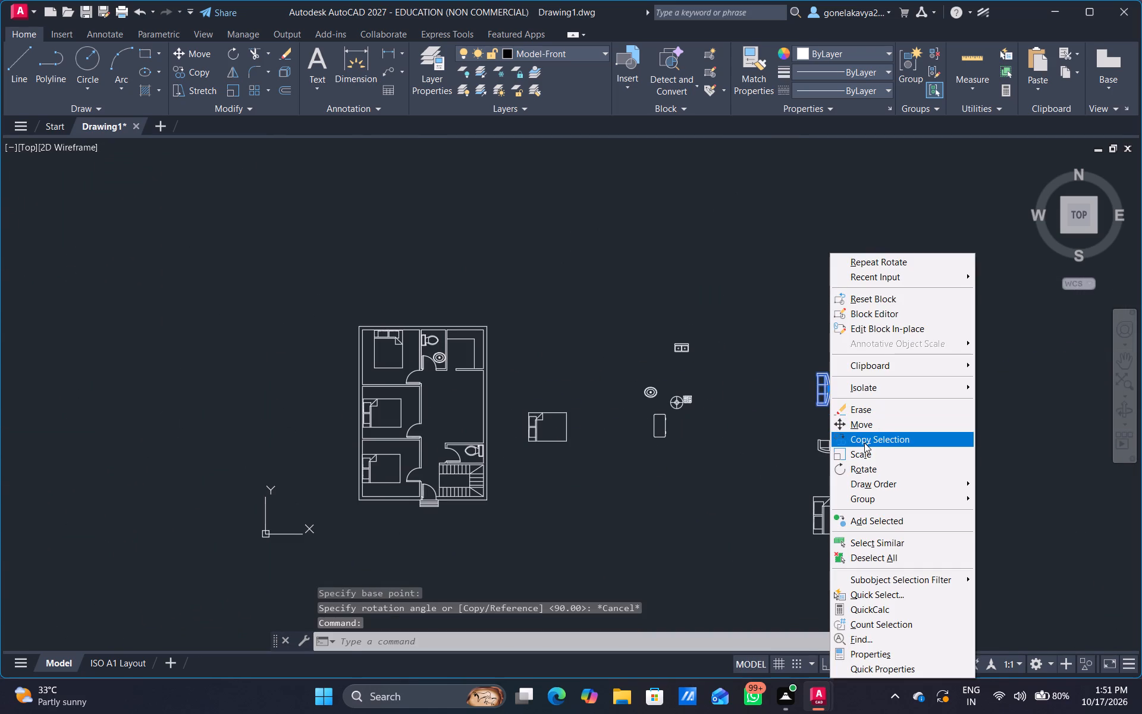
left_click(864, 443)
left_click(818, 409)
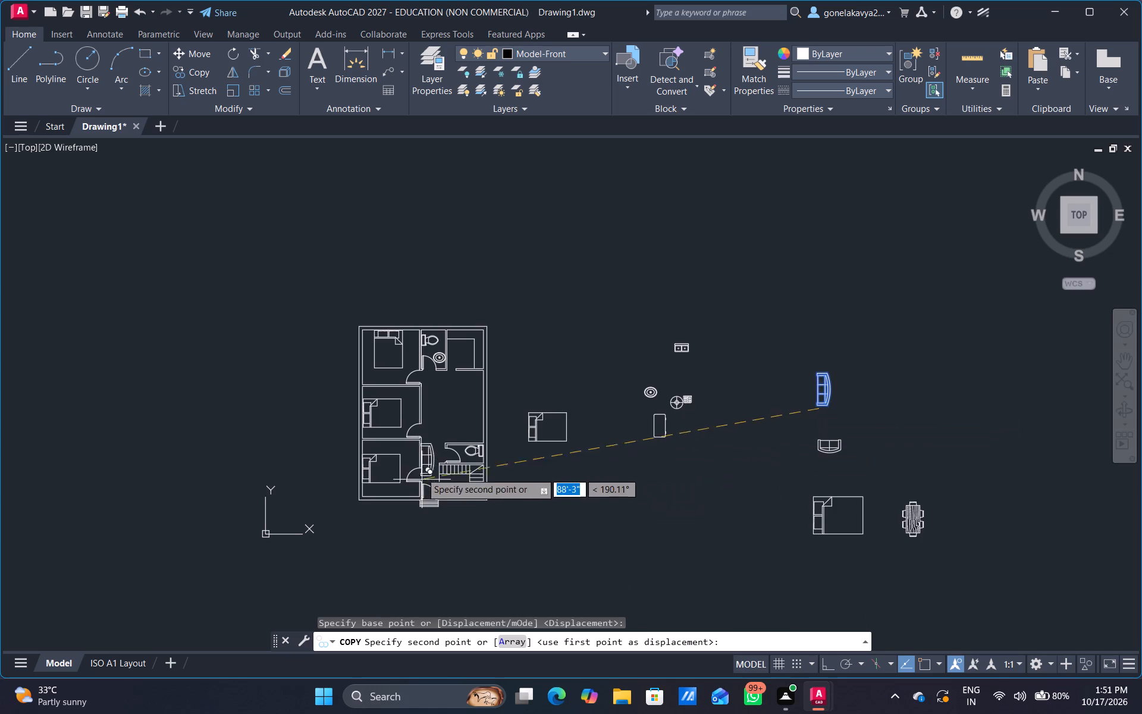
scroll(453, 439, "up", 2)
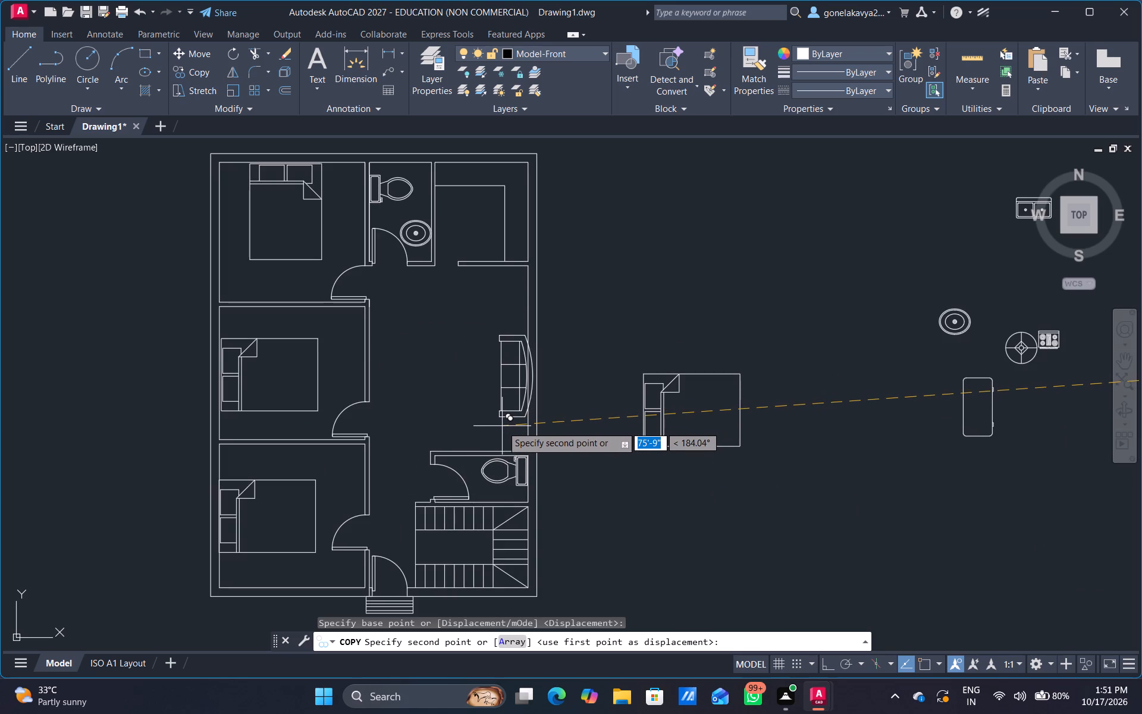
left_click(496, 426)
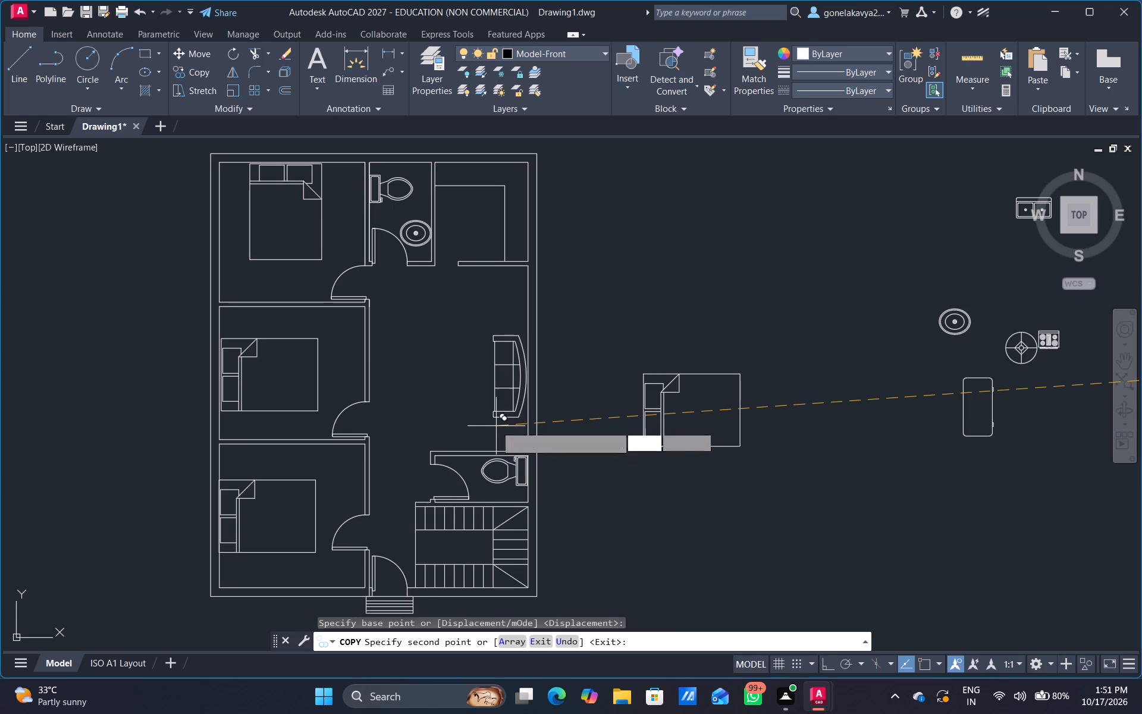
scroll(668, 420, "down", 2)
key("Escape")
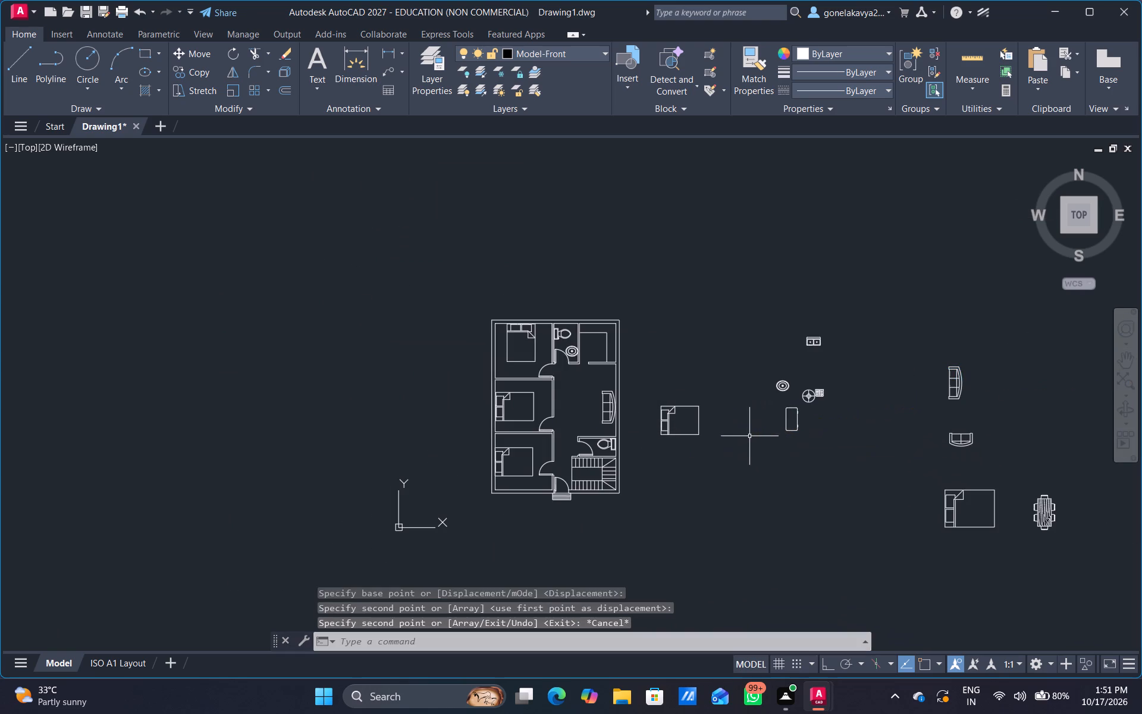
Scale the loose two-seat sofa down to roughly two thirds of its size.
scroll(940, 435, "up", 2)
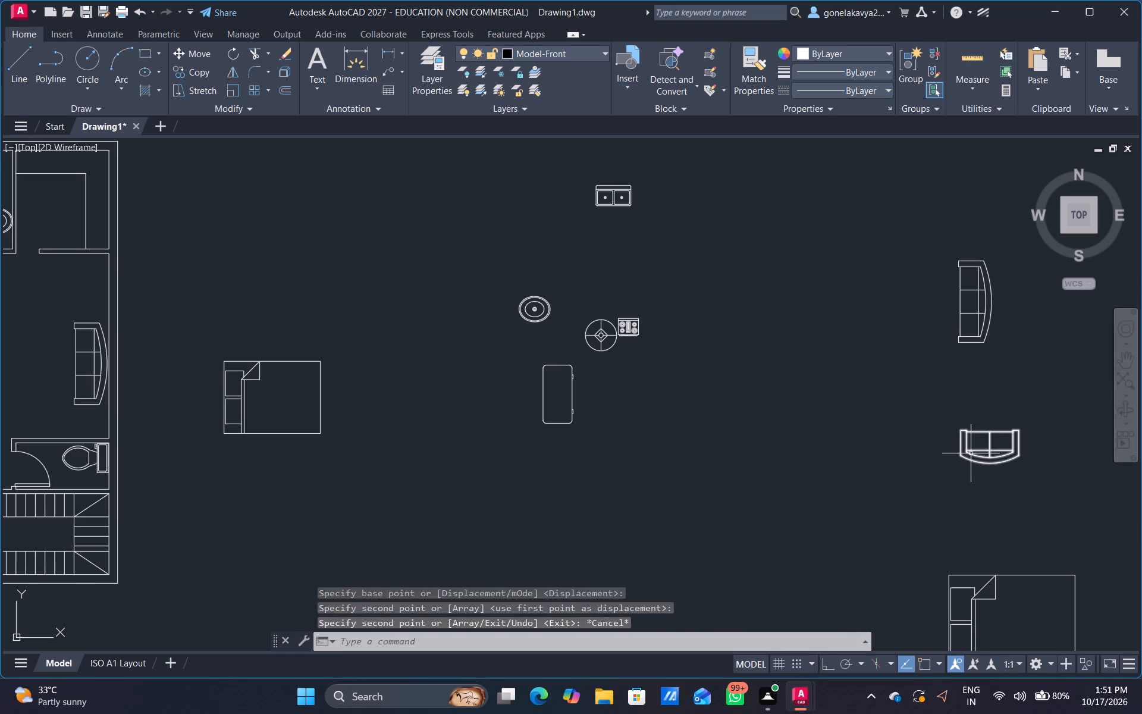
left_click(970, 453)
left_click(971, 455)
right_click(973, 456)
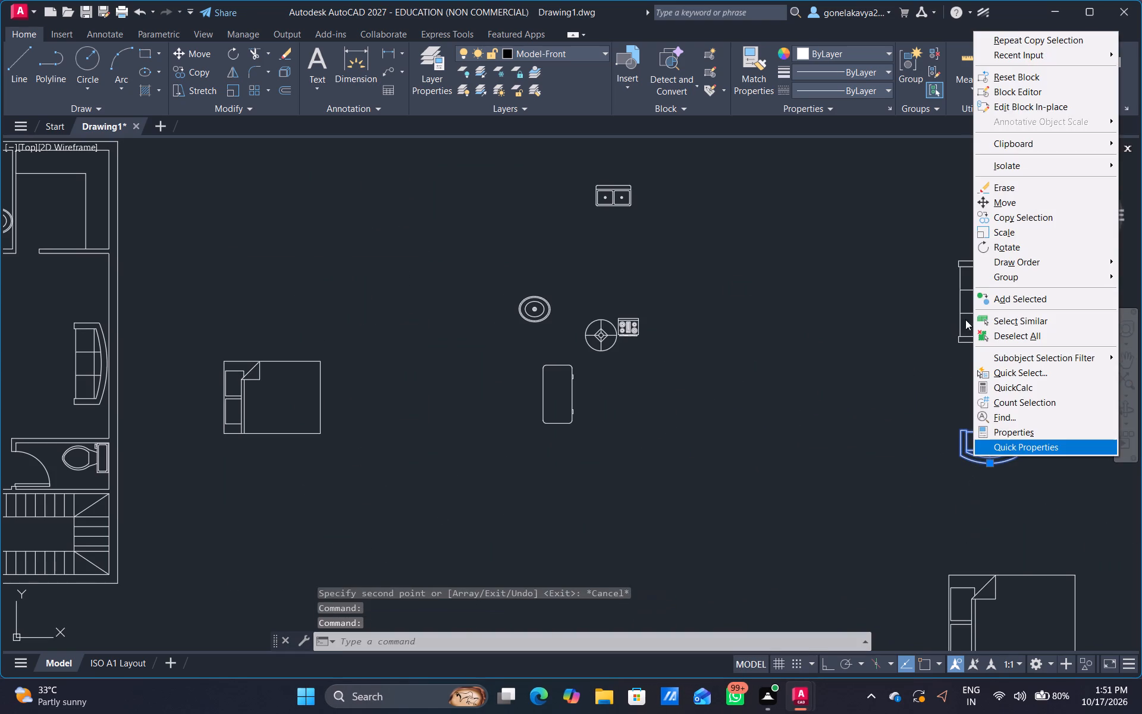
left_click(1016, 236)
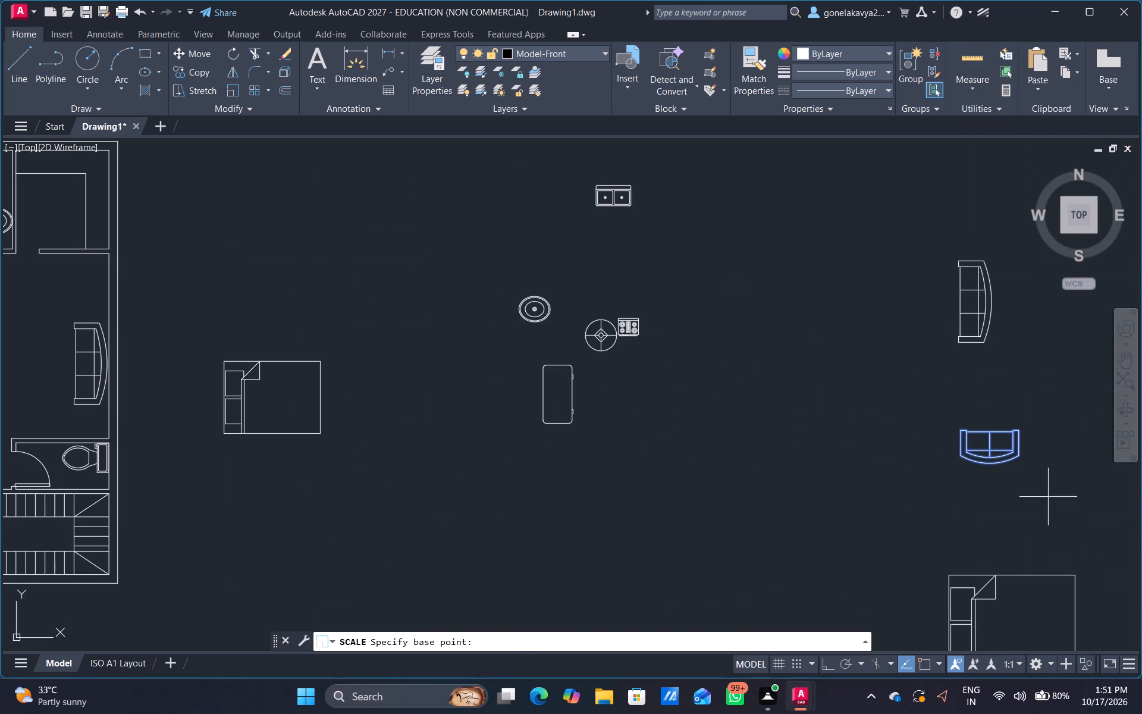
left_click(1048, 497)
left_click(1029, 501)
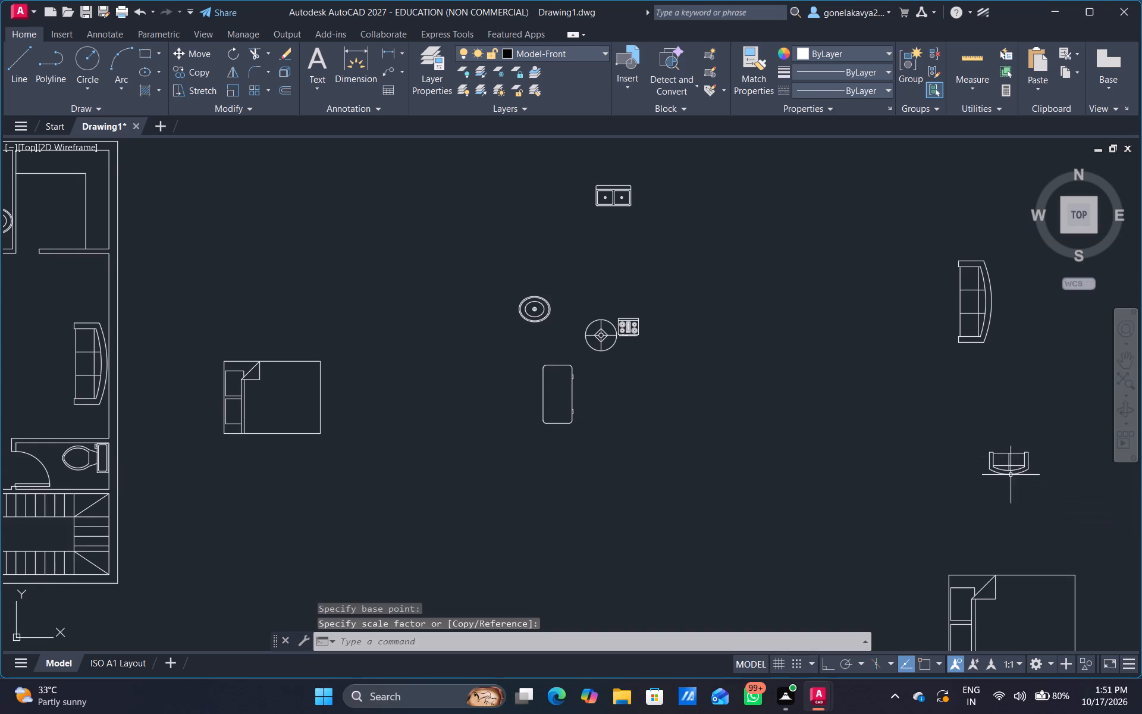
Move the reduced two-seat sofa into the living area, above the small bathroom and just below-left of the three-seat sofa.
left_click(1008, 471)
right_click(1008, 471)
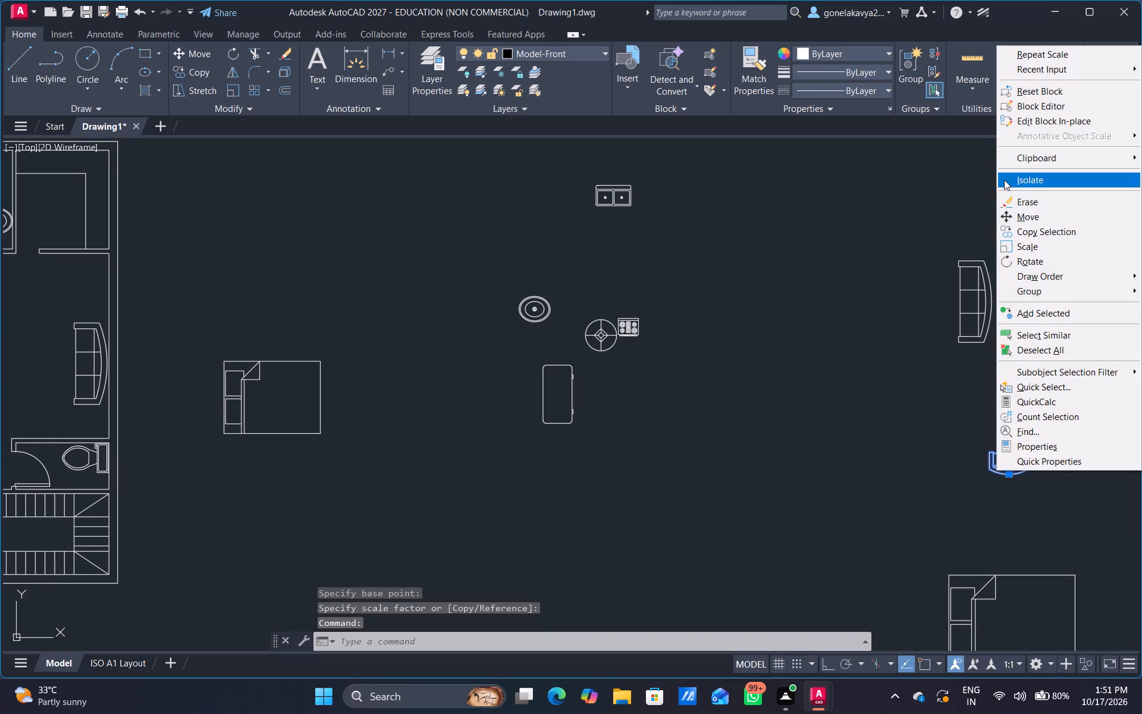
left_click(1034, 220)
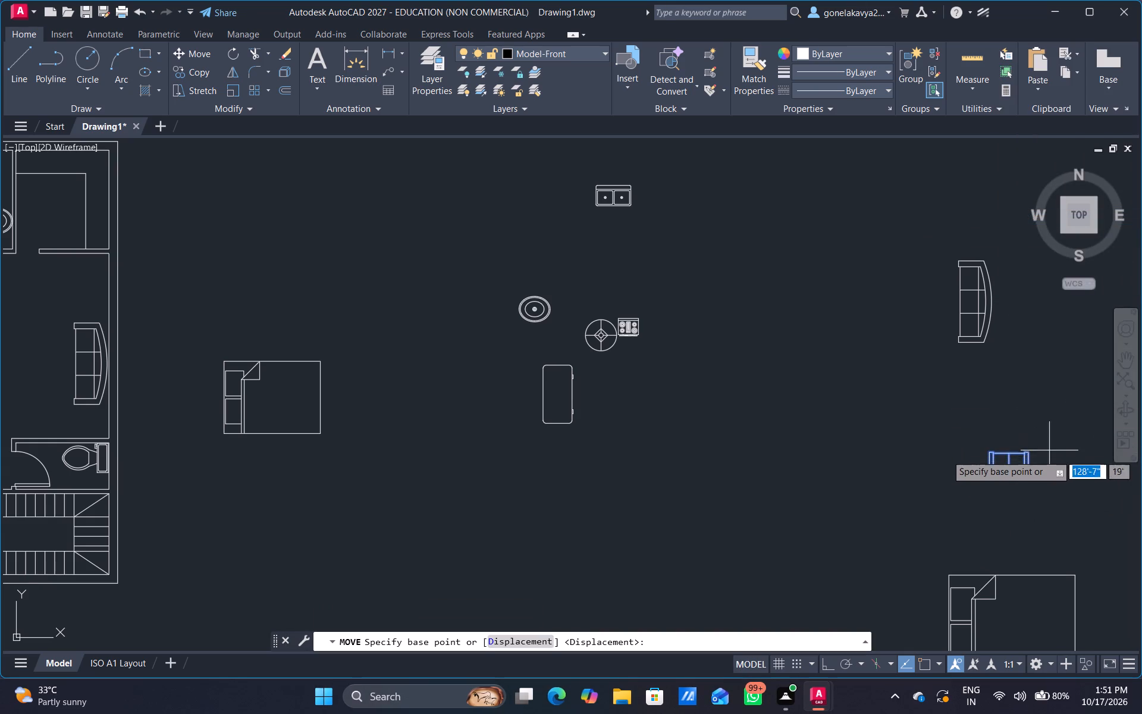
left_click(1031, 471)
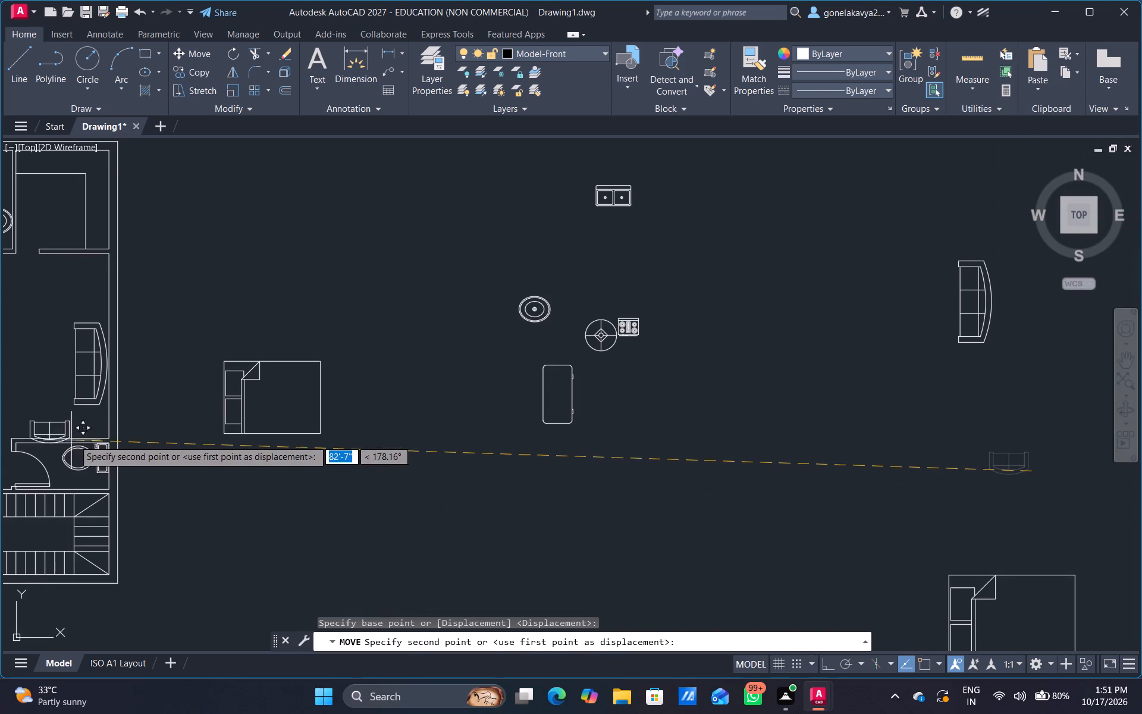
scroll(93, 436, "up", 3)
middle_click_drag(41, 425, 415, 483)
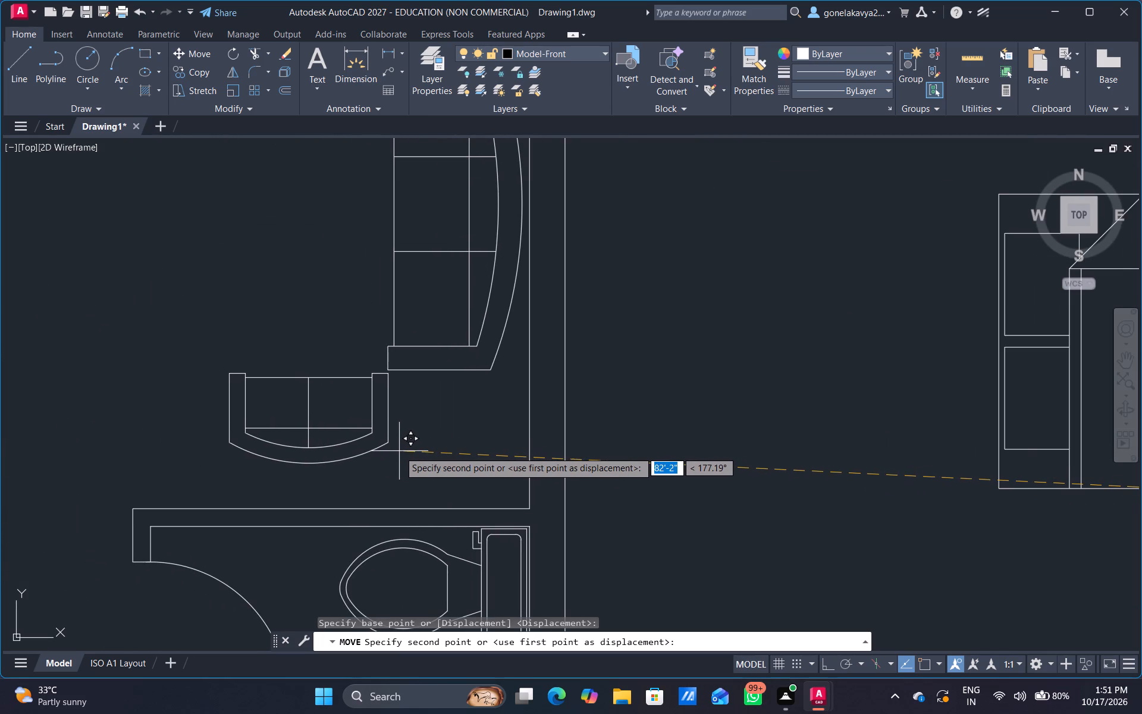
left_click(399, 451)
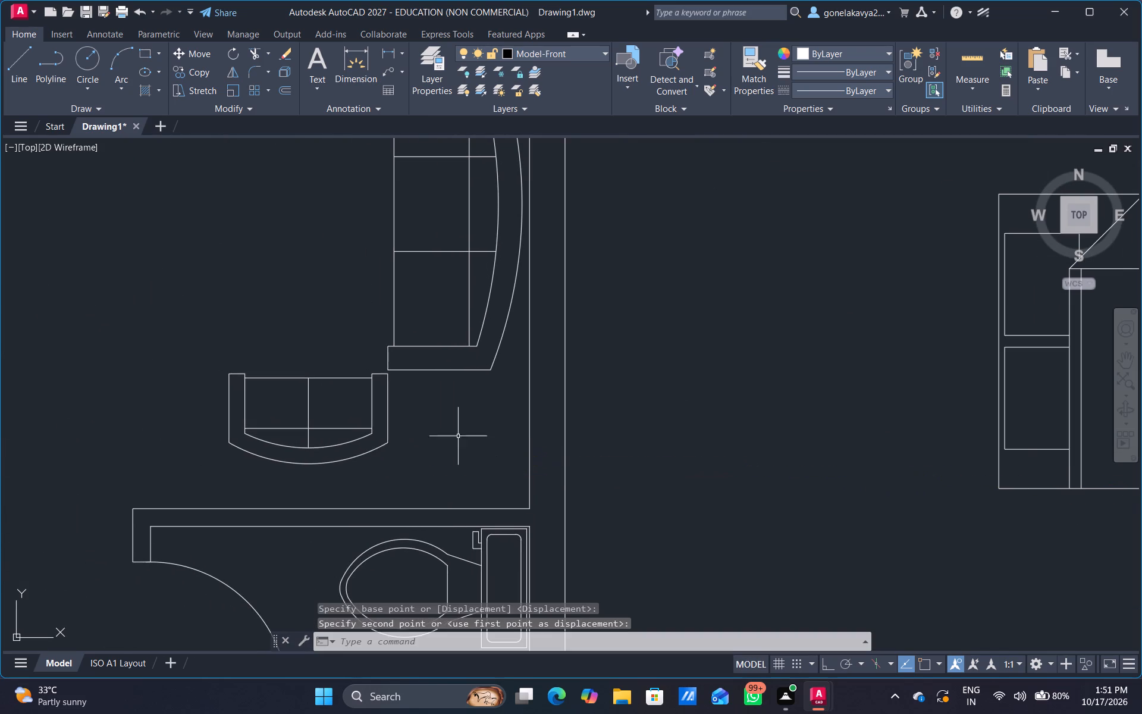
Move the living area's three-seat sofa down about 2'-10" to sit just above the small bathroom's top wall.
scroll(527, 380, "down", 3)
scroll(489, 377, "up", 3)
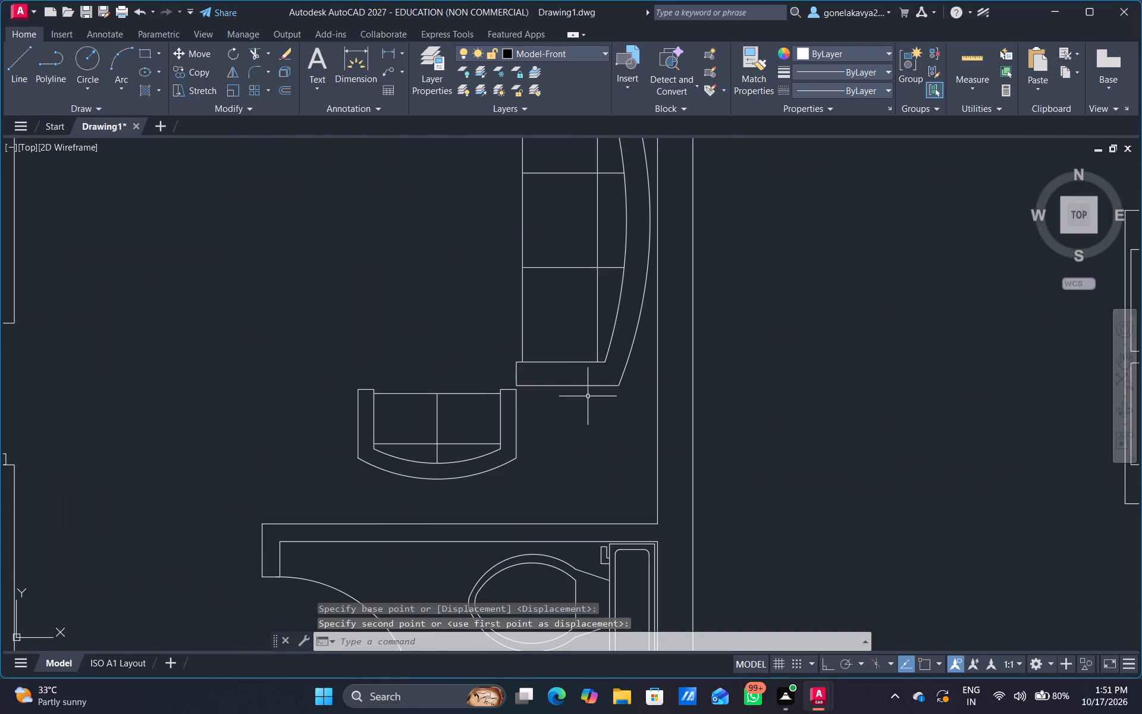
left_click(579, 385)
right_click(579, 385)
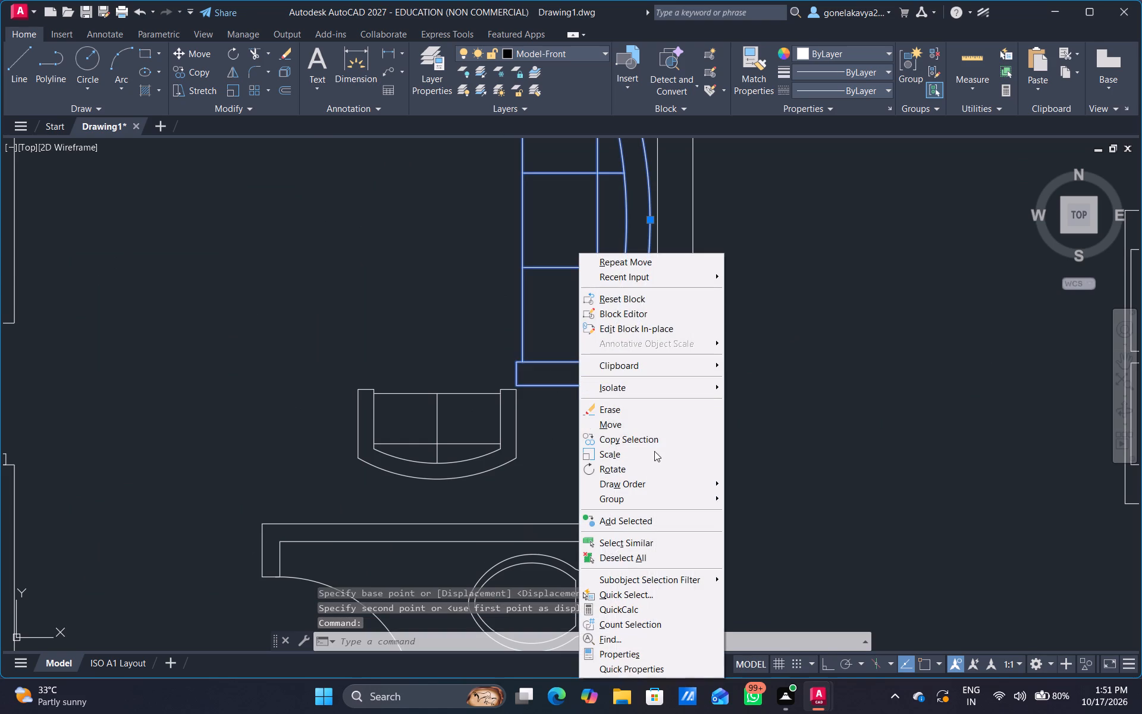
left_click(637, 424)
left_click(573, 394)
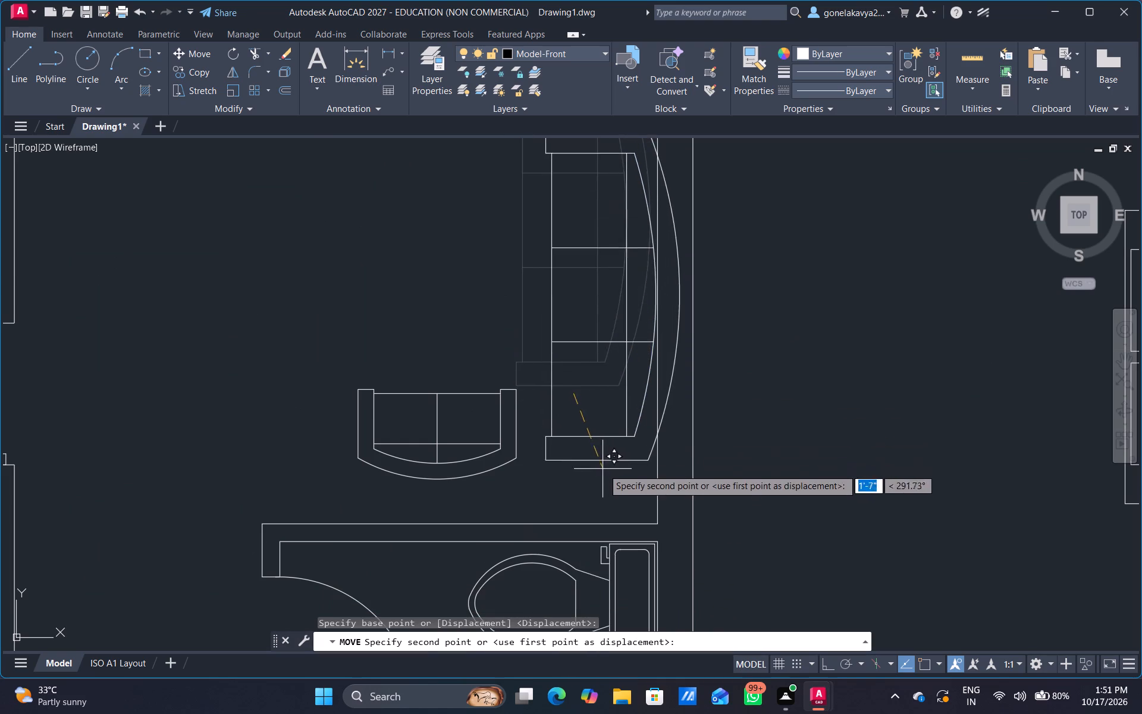
left_click(578, 529)
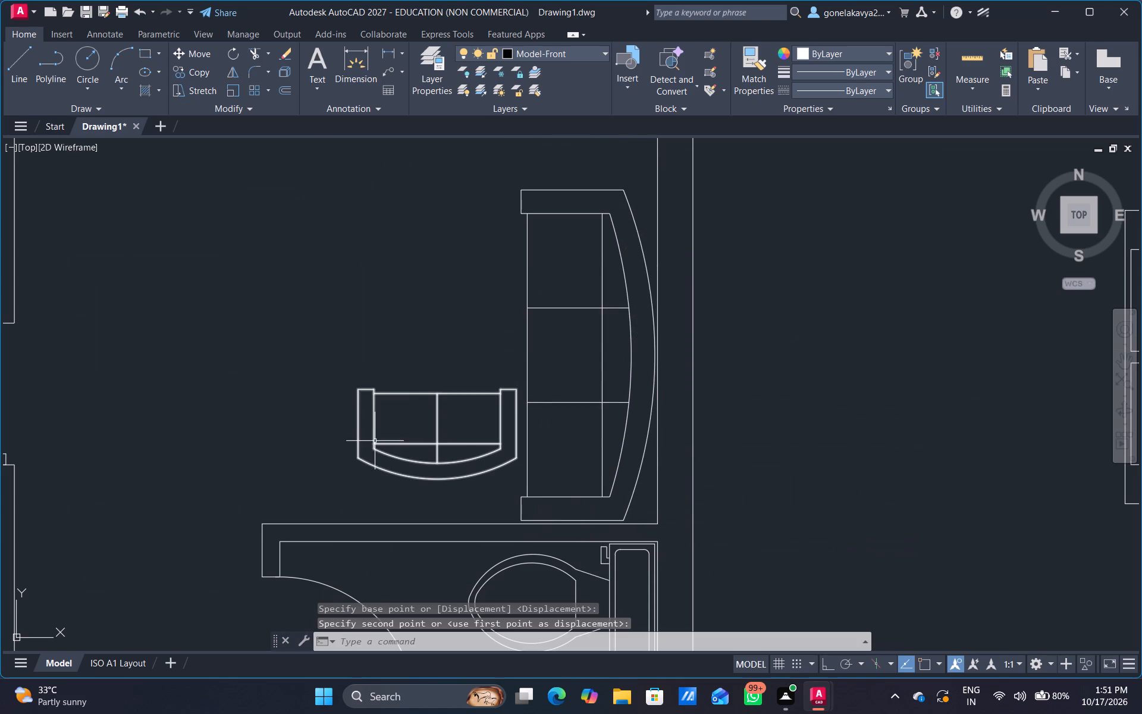
Move the two-seat sofa down and left so its curved back rests against the small bathroom's top wall.
left_click(378, 443)
right_click(393, 454)
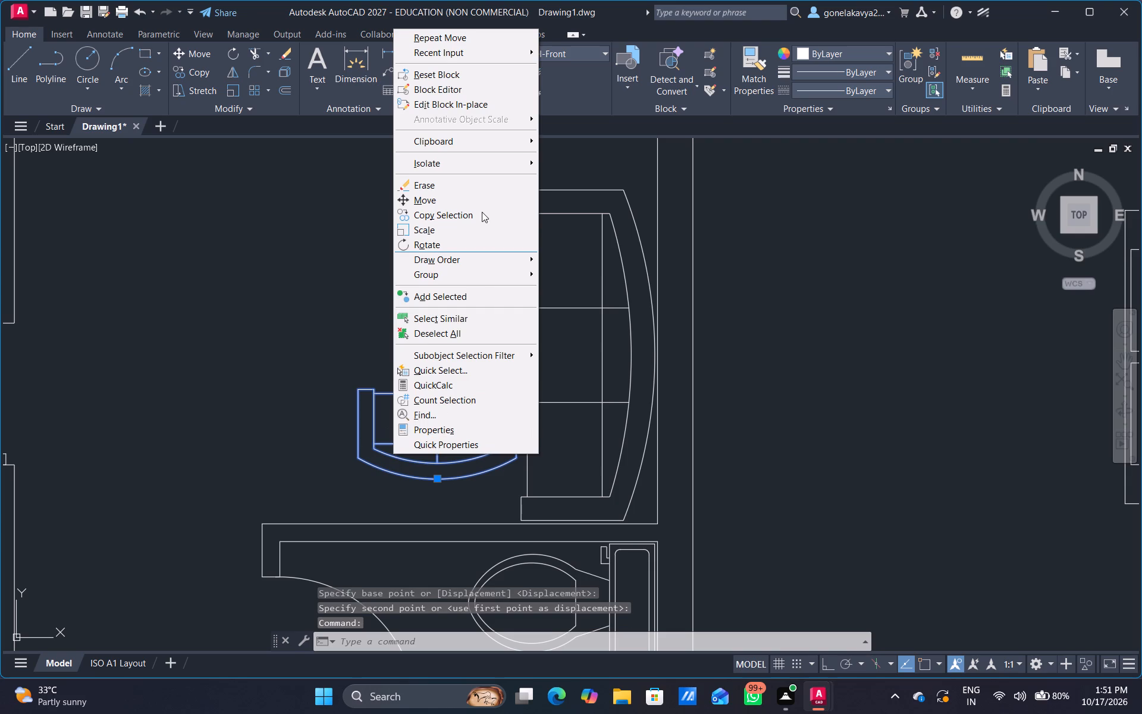
left_click(479, 203)
left_click(422, 433)
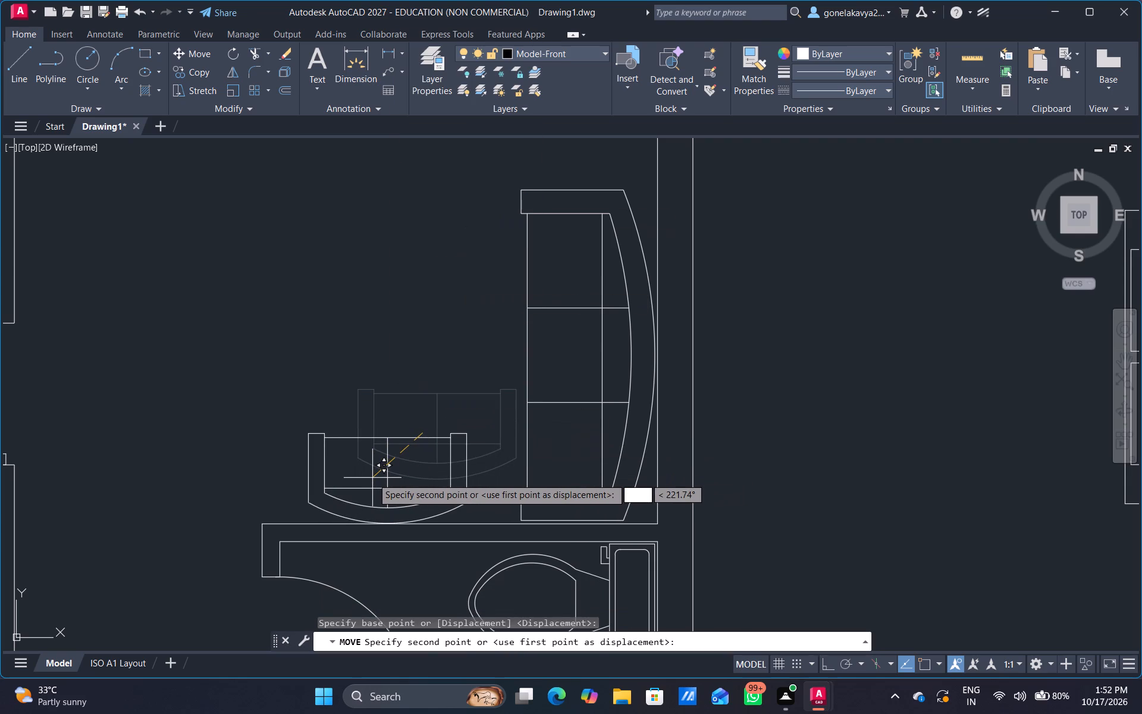
left_click(372, 478)
Move the loose four-burner stove into the kitchen, onto the counter strip along the top wall.
scroll(425, 457, "down", 2)
scroll(534, 405, "down", 1)
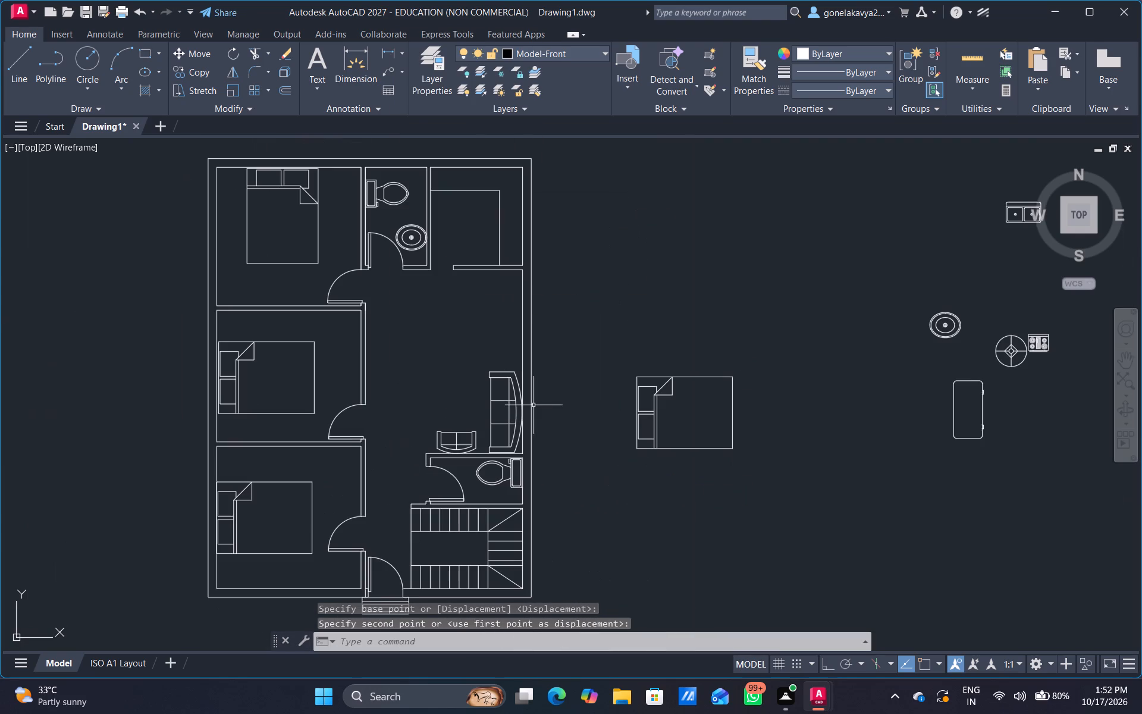
middle_click_drag(698, 444, 611, 472)
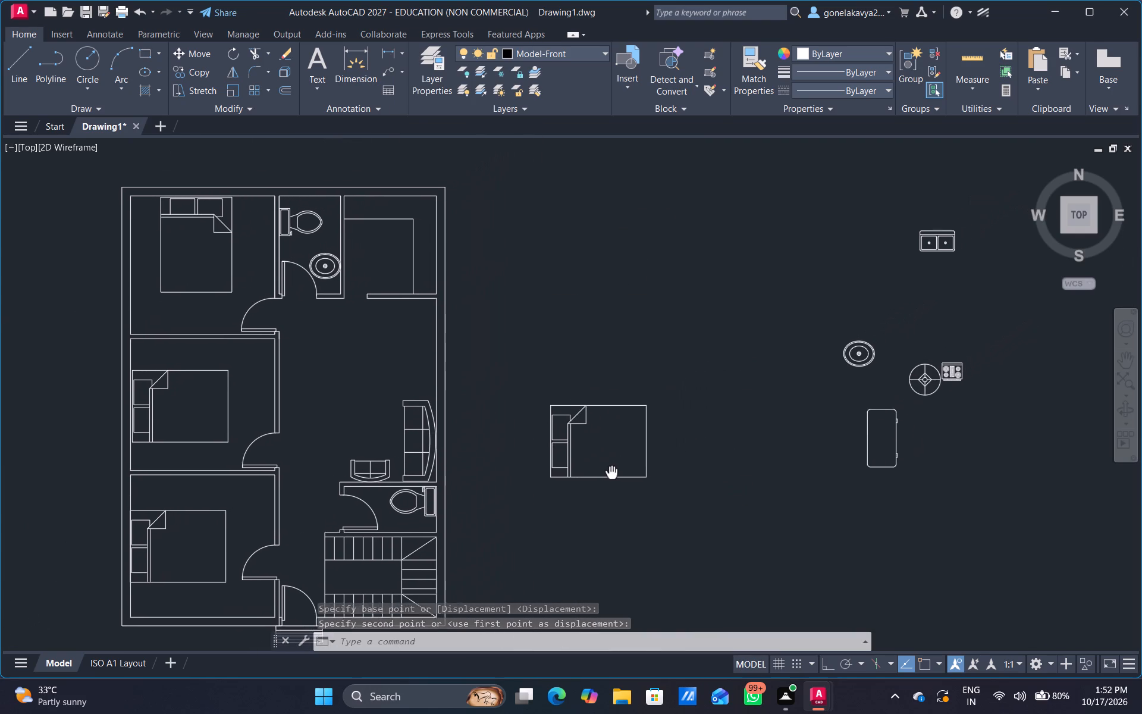
middle_click_drag(611, 472, 607, 477)
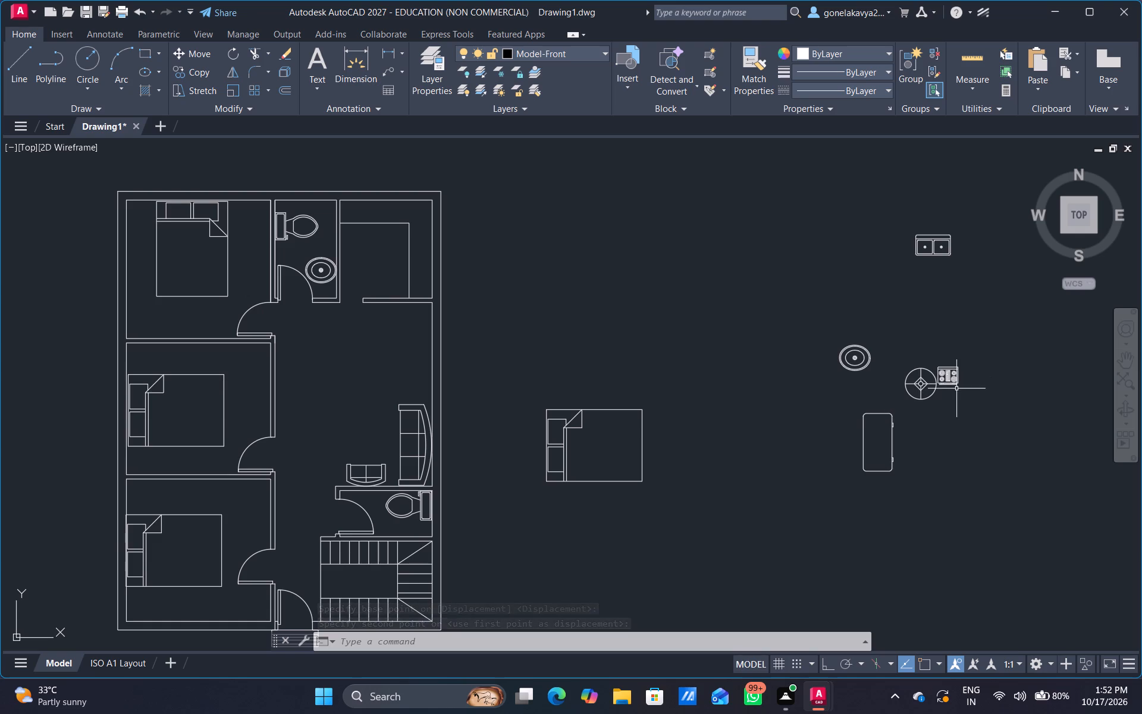
left_click(952, 381)
right_click(952, 381)
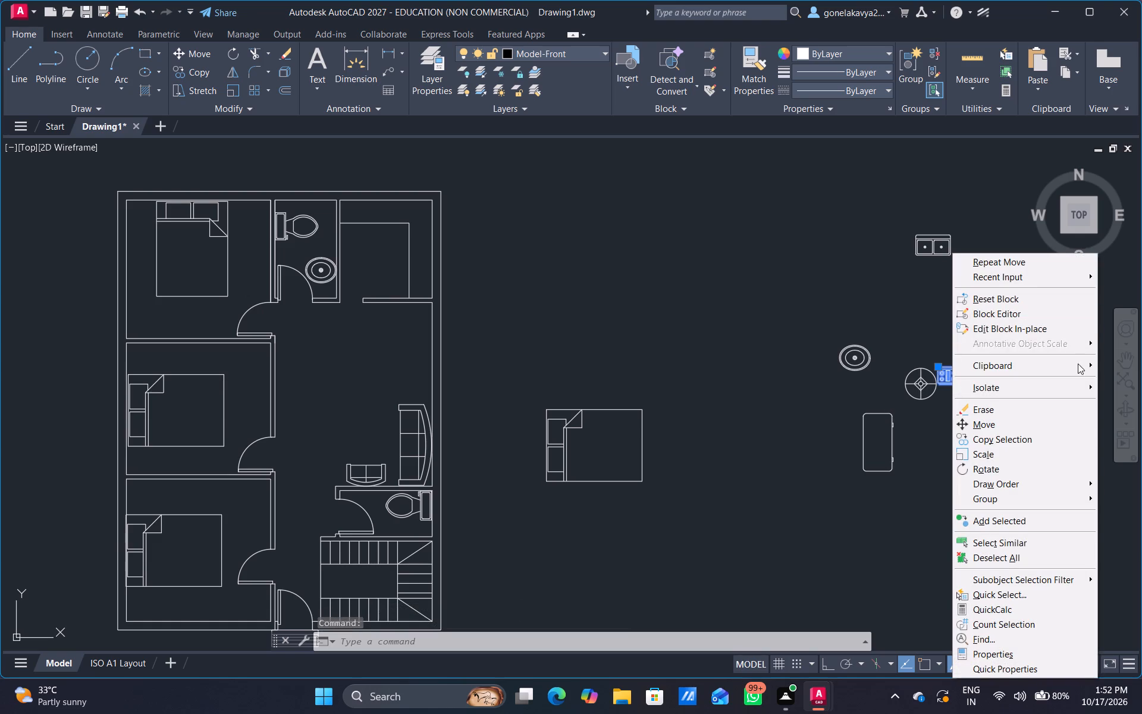
left_click(998, 418)
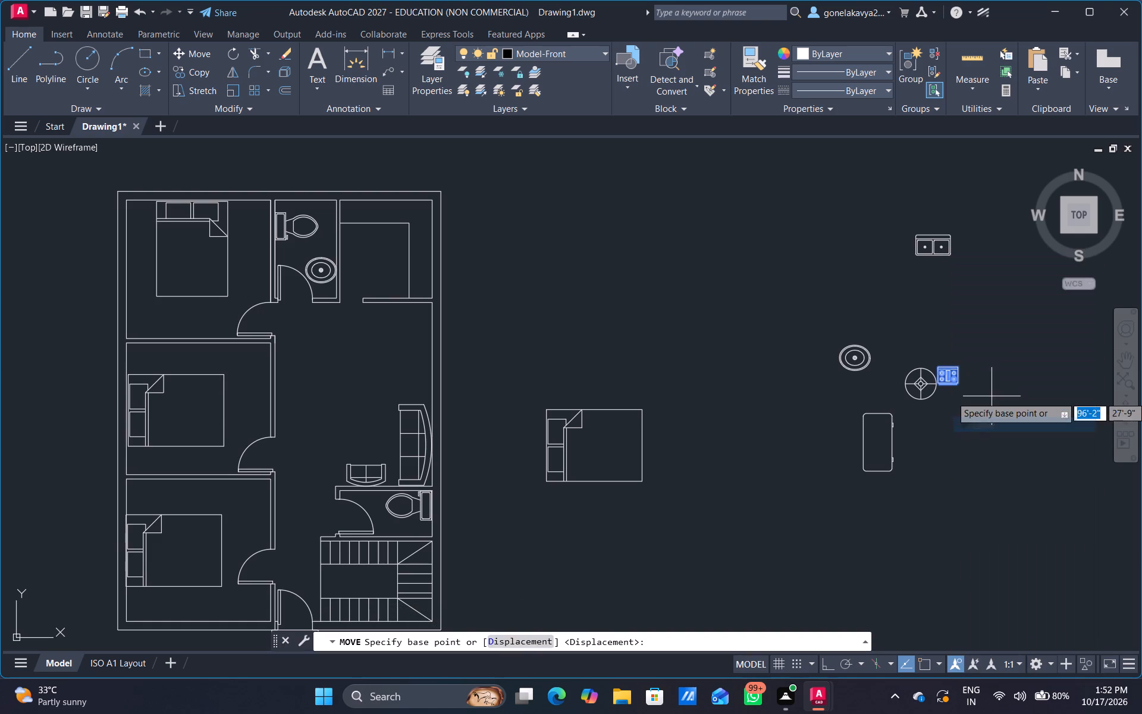
left_click(957, 391)
scroll(341, 208, "up", 2)
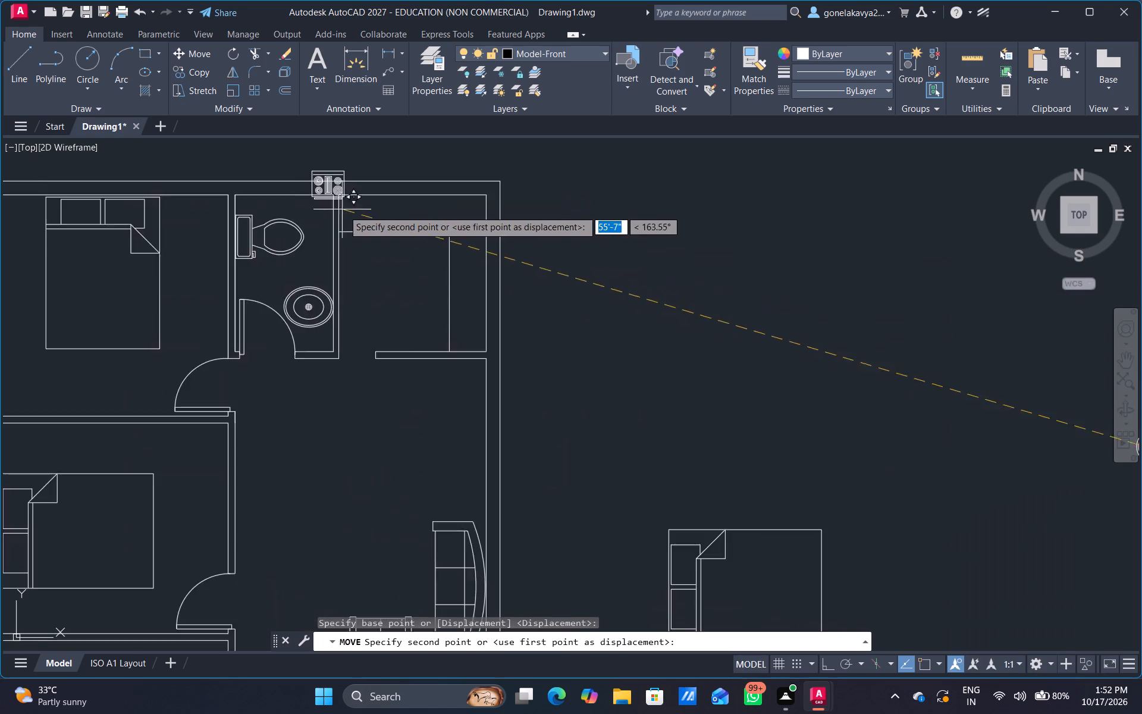
scroll(347, 213, "up", 2)
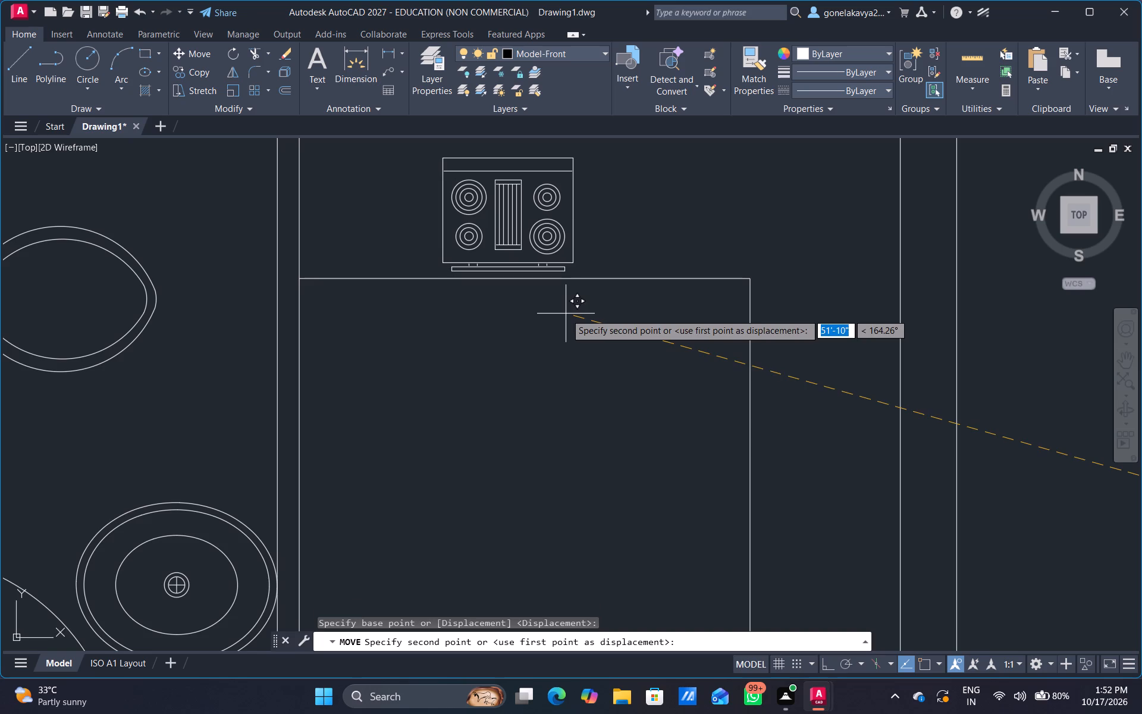
left_click(566, 314)
Rotate the loose double-bowl sink 270° with Ortho on, so its bowls are stacked vertically.
scroll(629, 305, "down", 4)
middle_click_drag(738, 361, 288, 289)
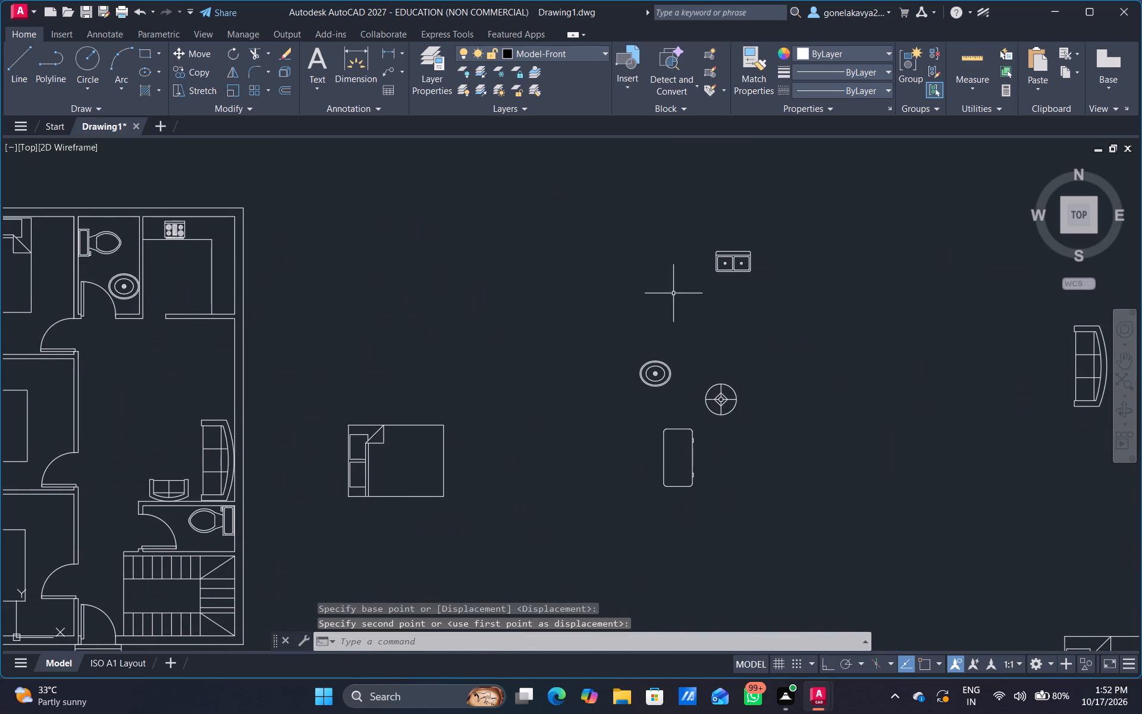
left_click(732, 255)
right_click(732, 255)
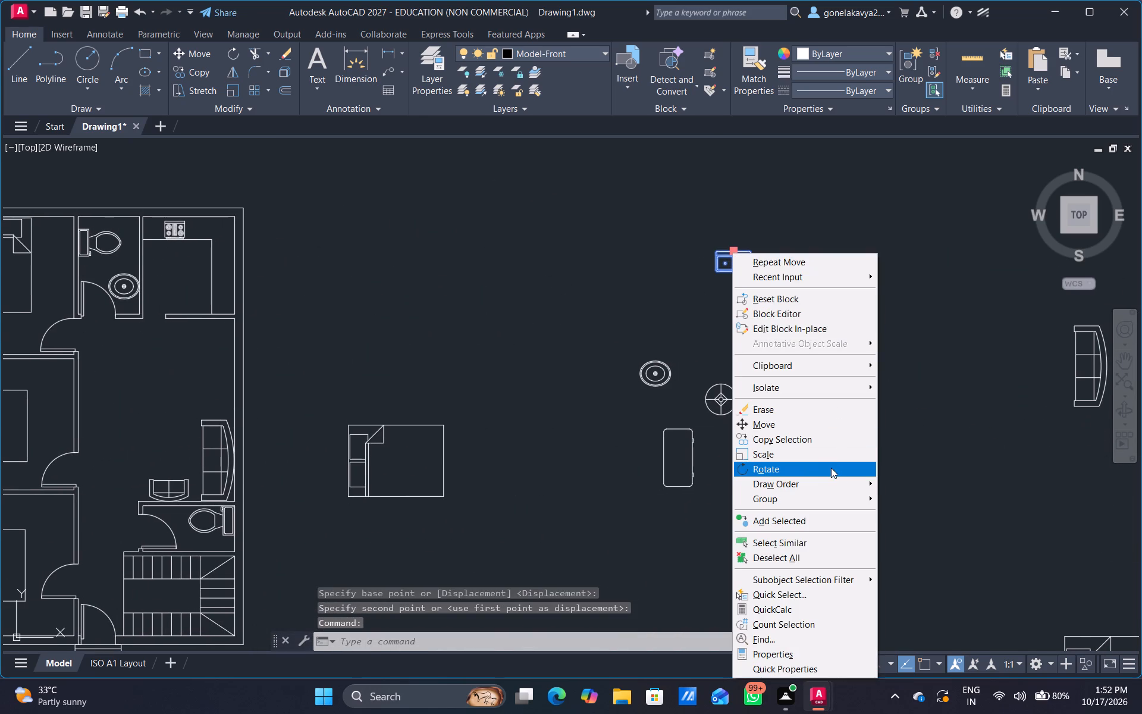
left_click(831, 468)
left_click(836, 296)
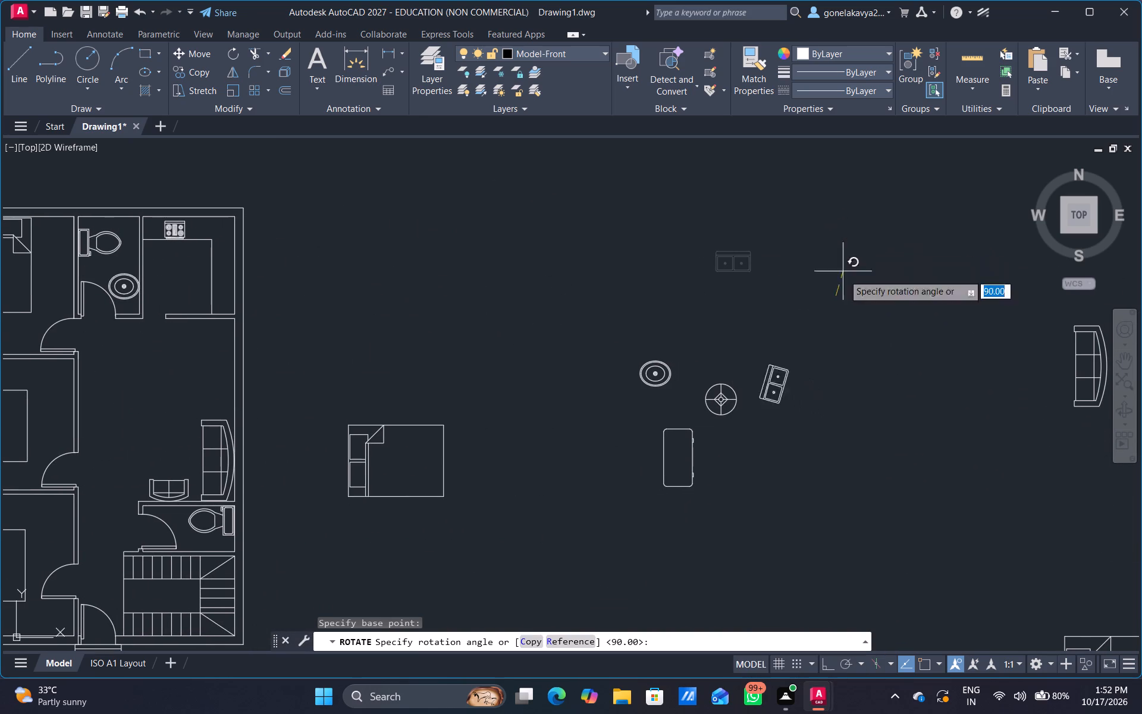
left_click(827, 665)
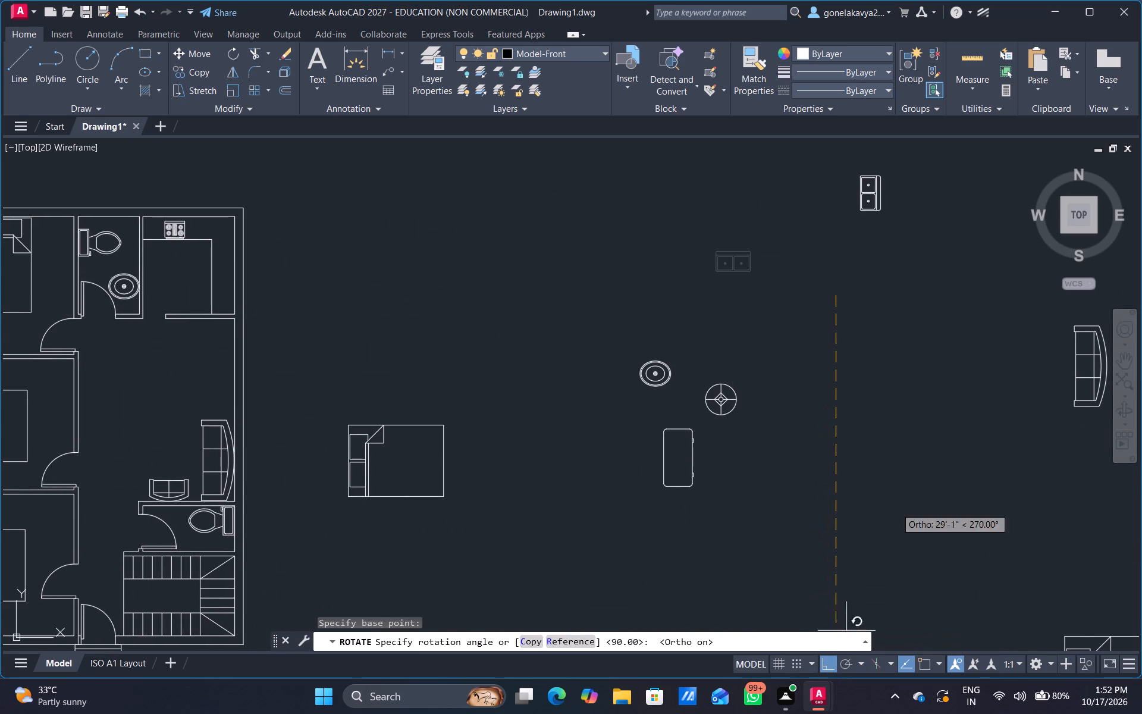
left_click(891, 408)
Move the rotated double-bowl sink into the kitchen with Ortho off, onto the counter strip along the right wall.
left_click(872, 190)
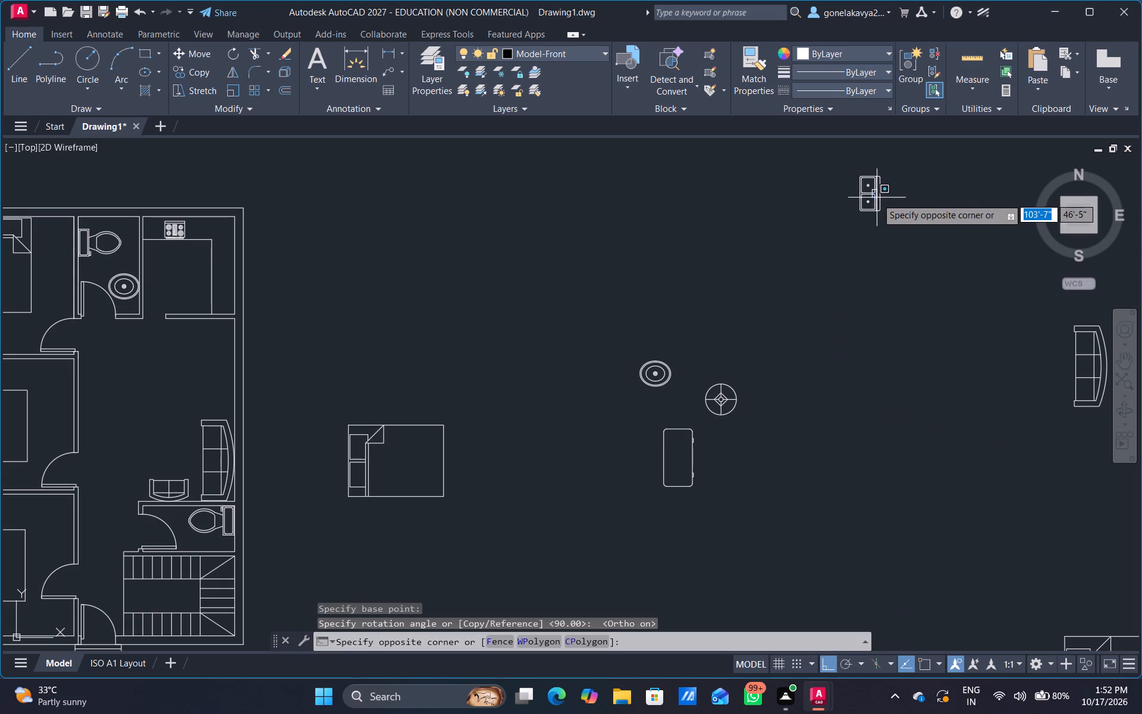
left_click(877, 201)
left_click(877, 206)
right_click(843, 220)
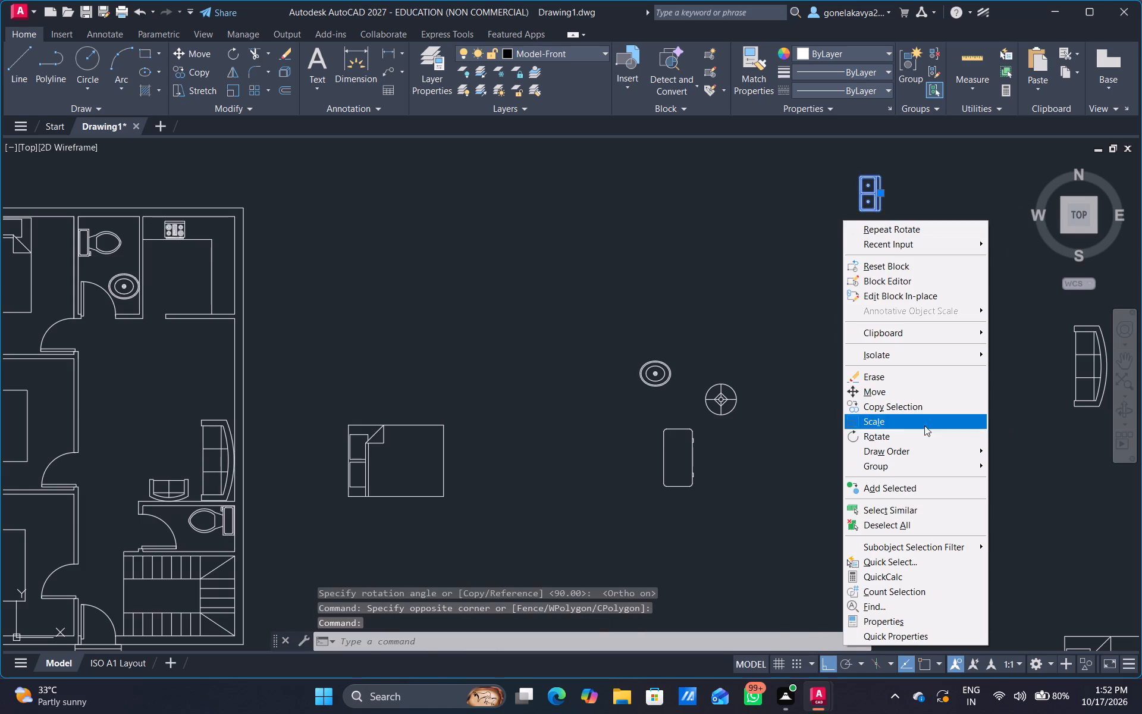
left_click(896, 399)
left_click(836, 211)
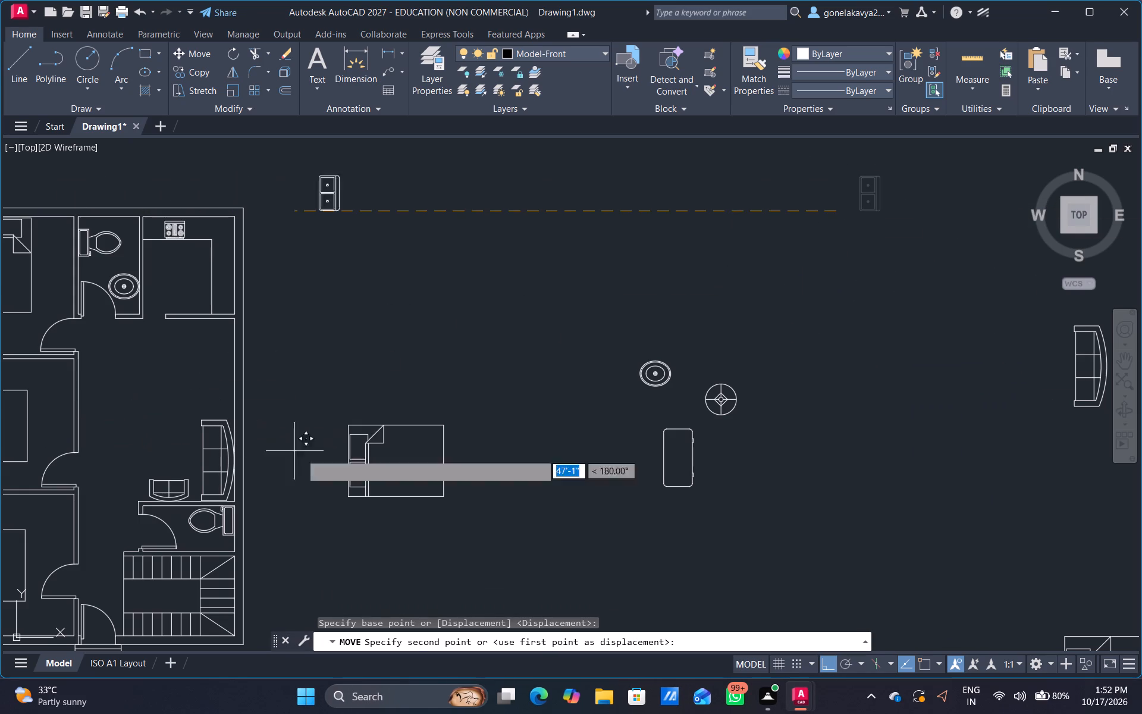
left_click(832, 672)
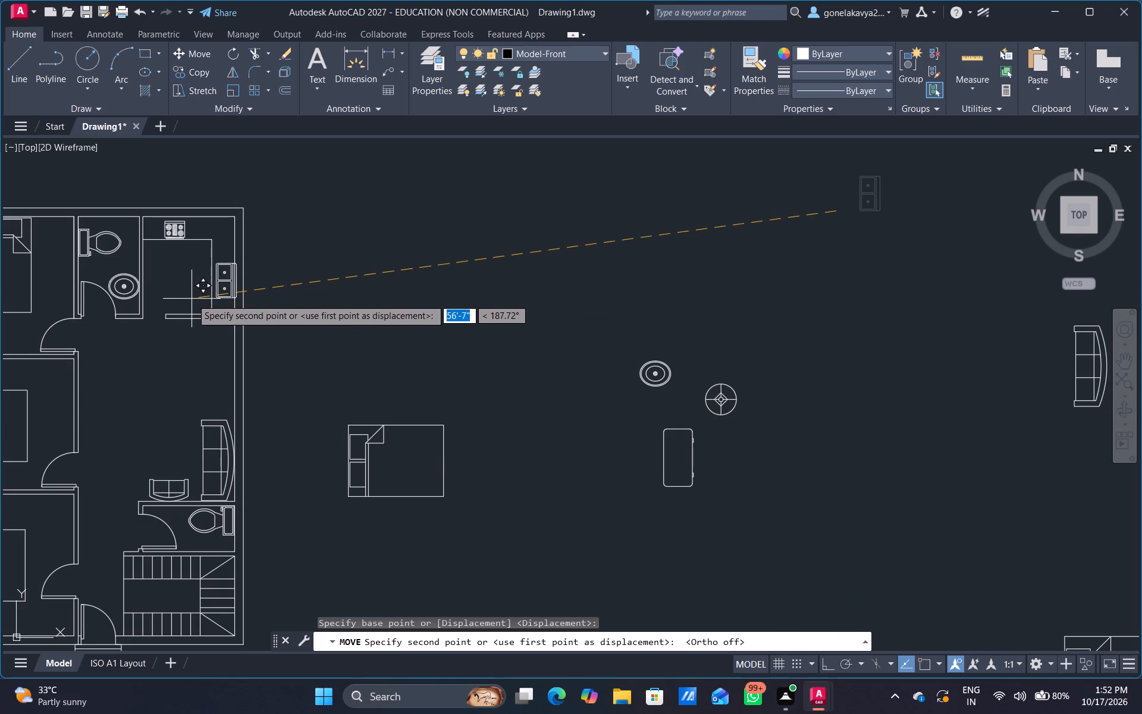
scroll(188, 299, "up", 1)
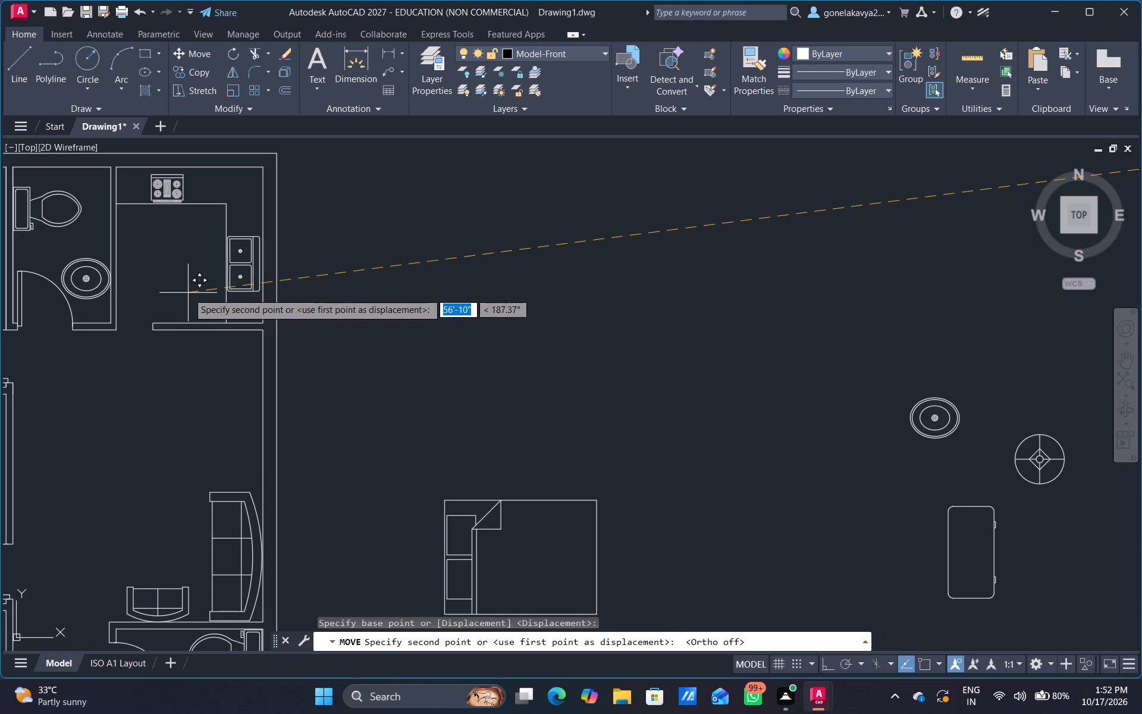
left_click(189, 274)
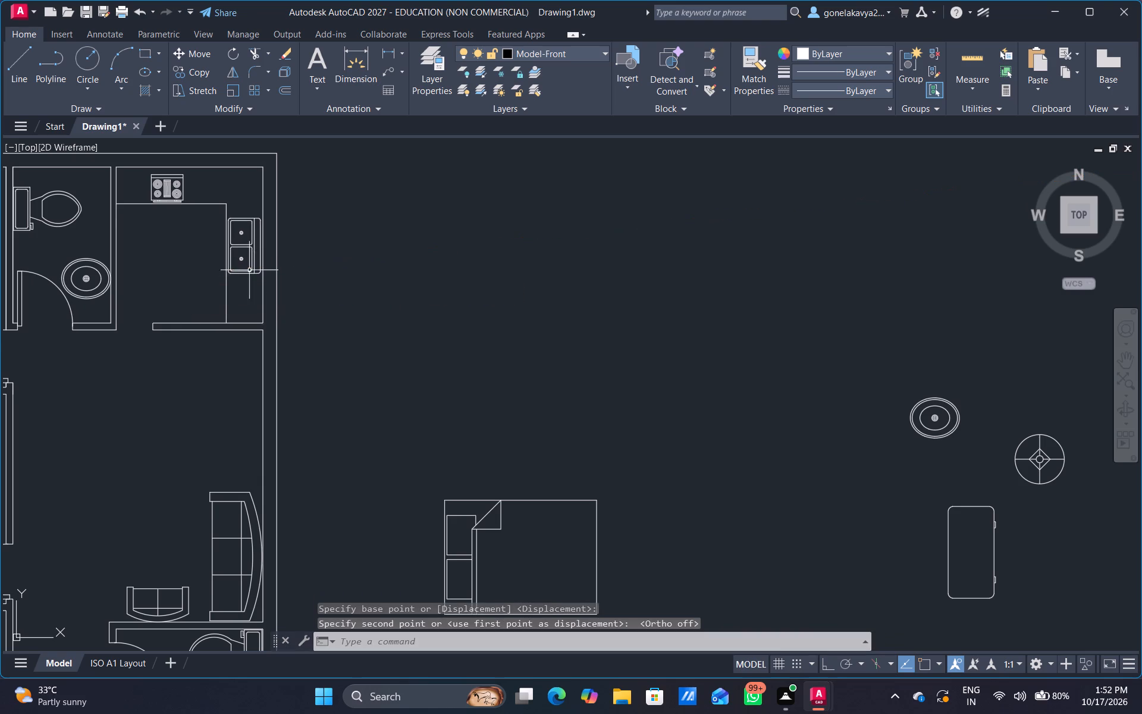
Move the loose six-chair dining table next to the floor plan, just outside the right wall and above the nearest loose bed.
scroll(264, 266, "down", 3)
middle_click_drag(347, 303, 358, 261)
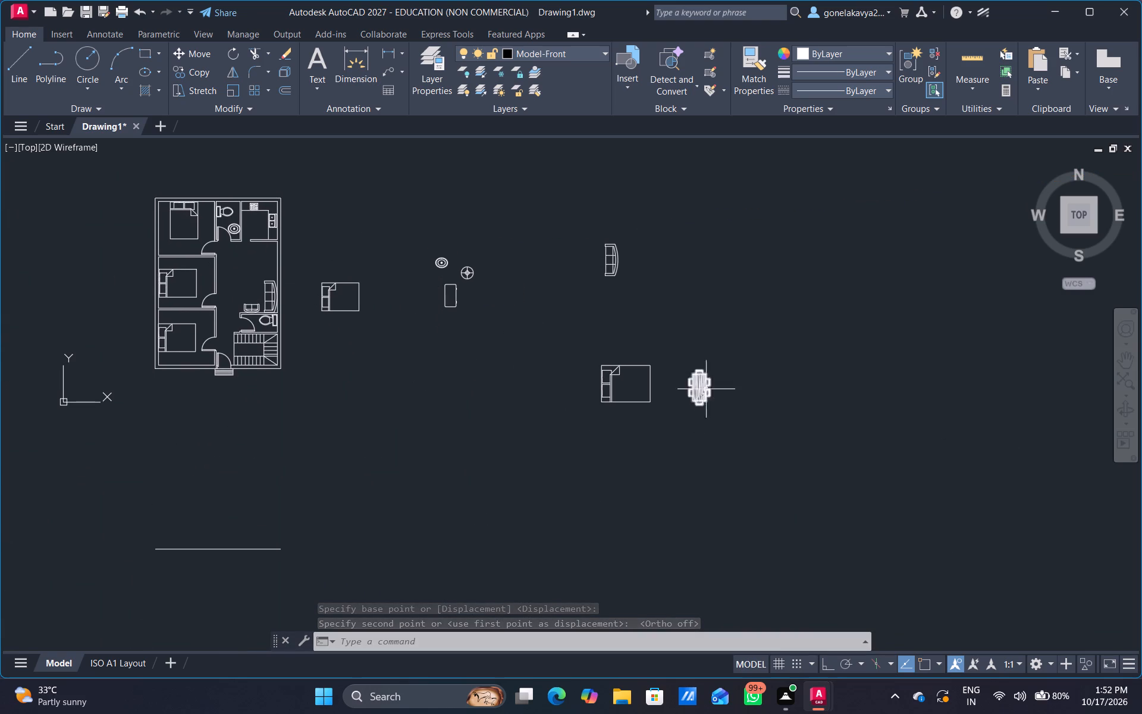
left_click(692, 389)
right_click(691, 387)
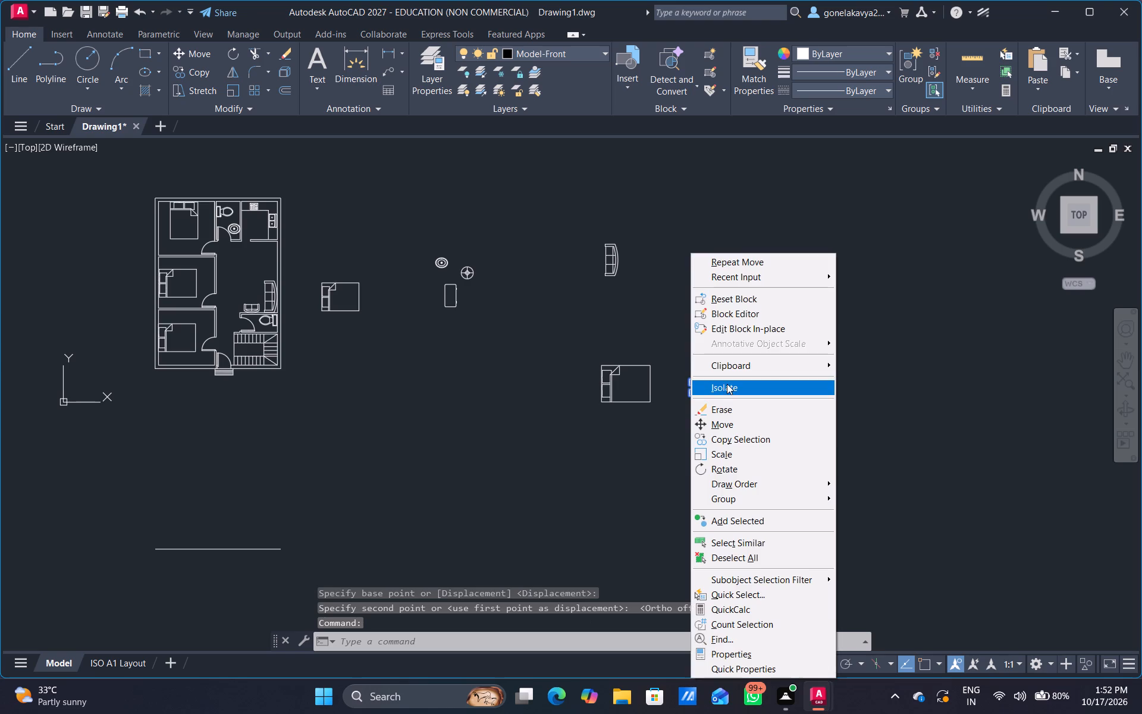
left_click(726, 431)
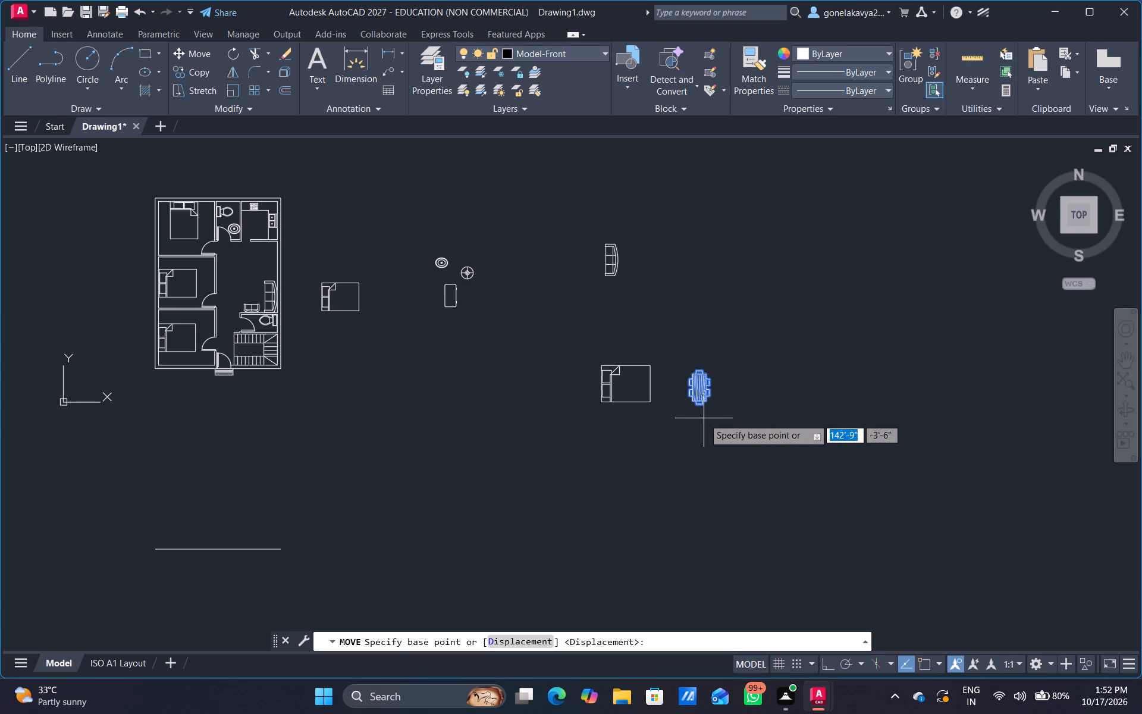
left_click_drag(702, 406, 646, 396)
scroll(245, 287, "up", 1)
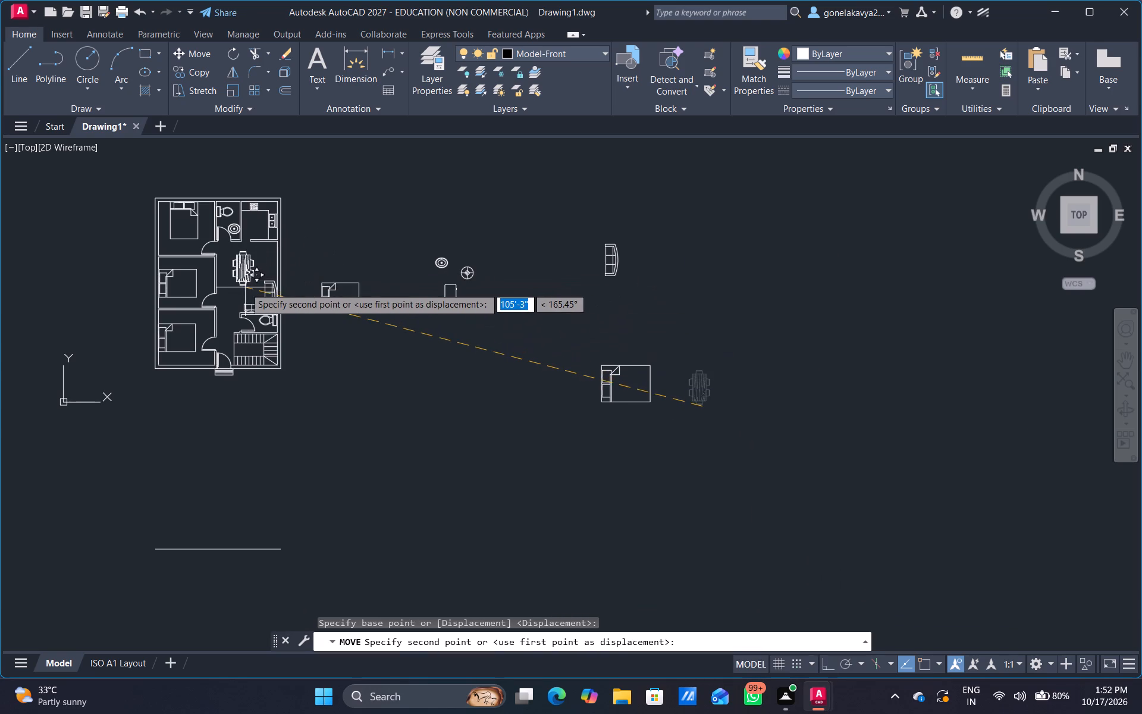
scroll(245, 287, "up", 1)
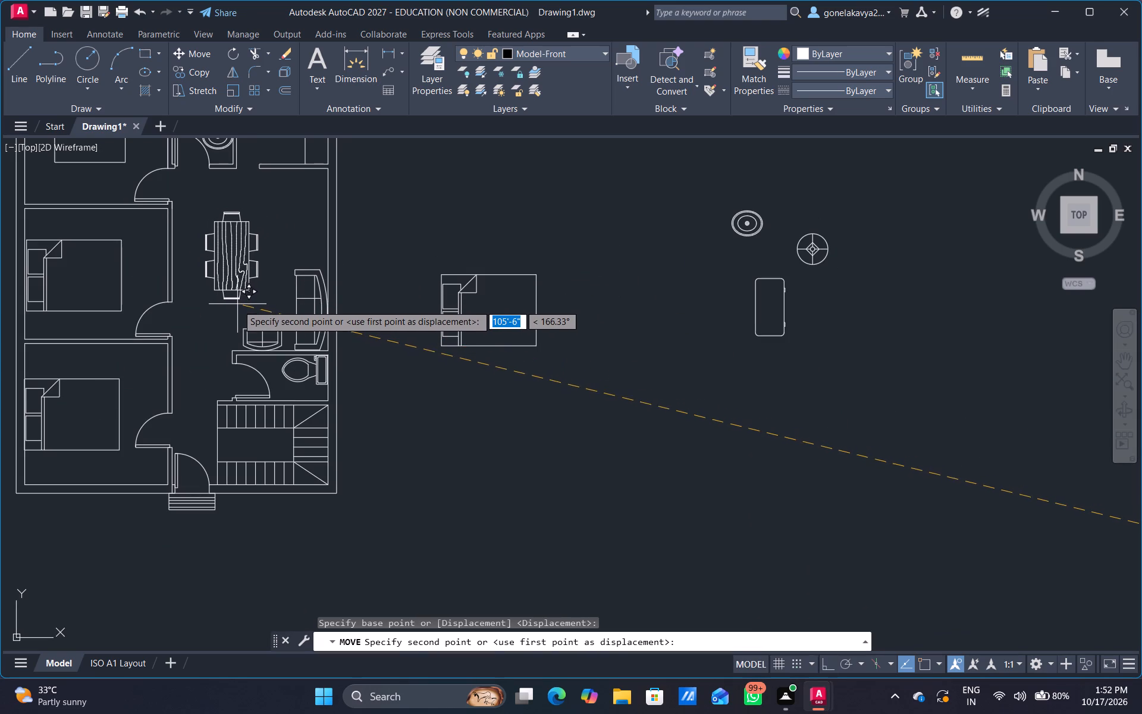
left_click(396, 279)
key("Escape")
Rotate the six-chair dining table 270° with Ortho on, so its long side lies horizontally.
left_click(405, 246)
right_click(404, 246)
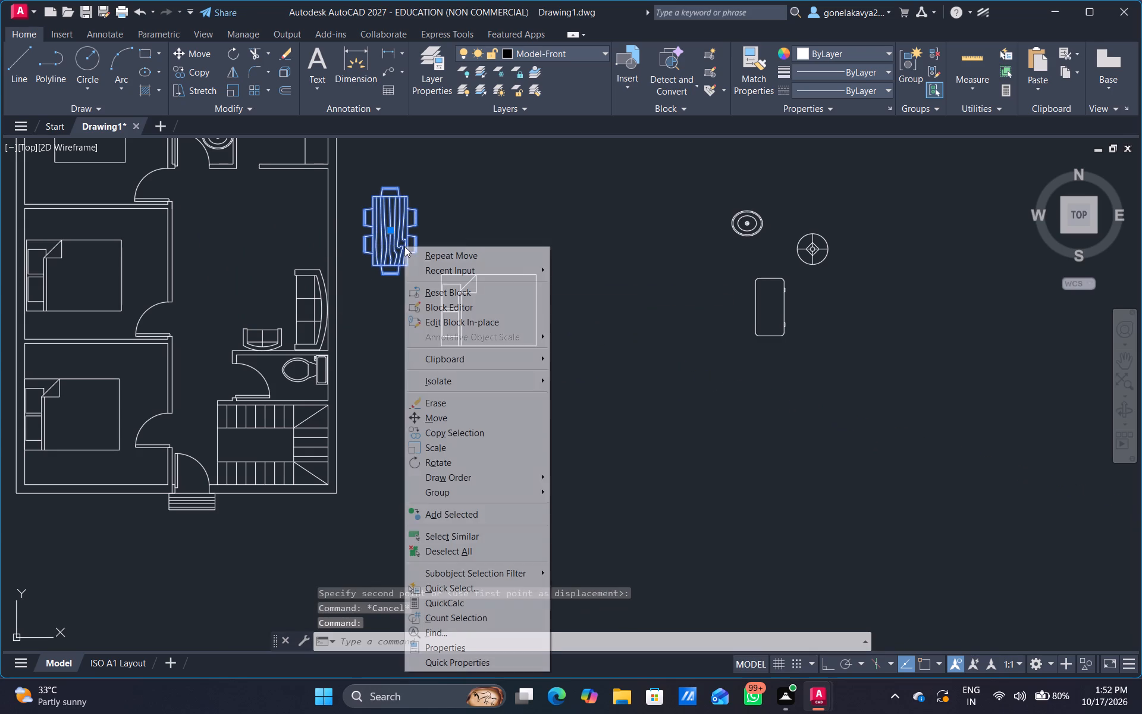
left_click(425, 455)
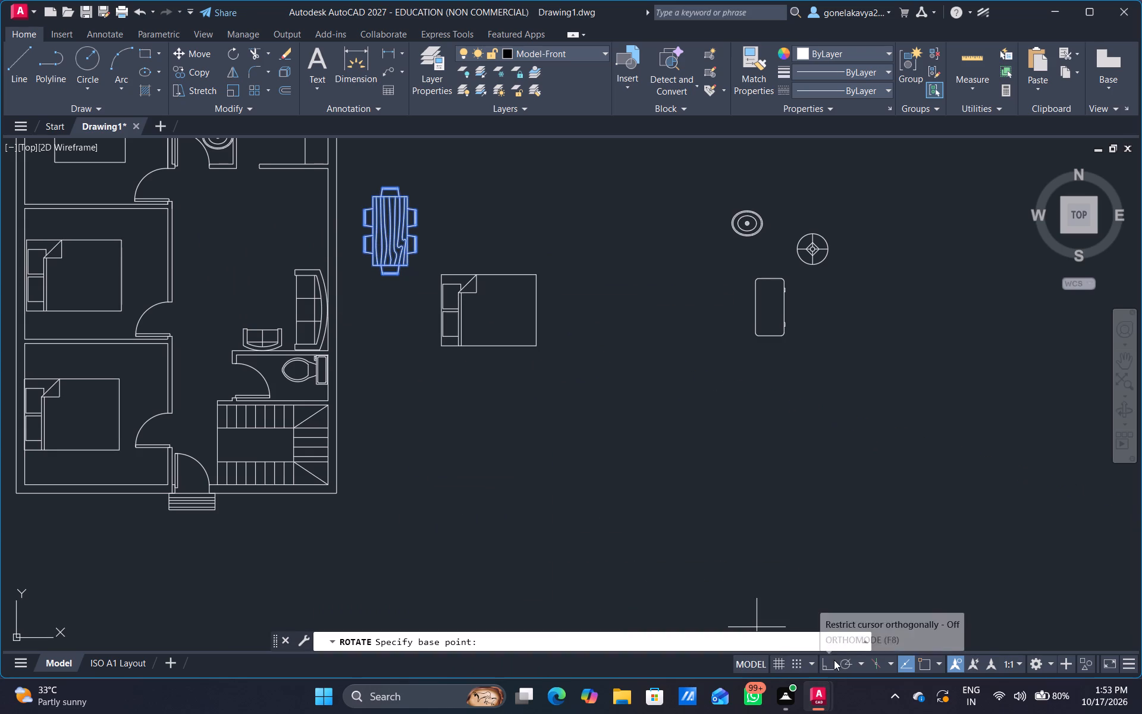
left_click(834, 660)
left_click_drag(619, 475, 605, 477)
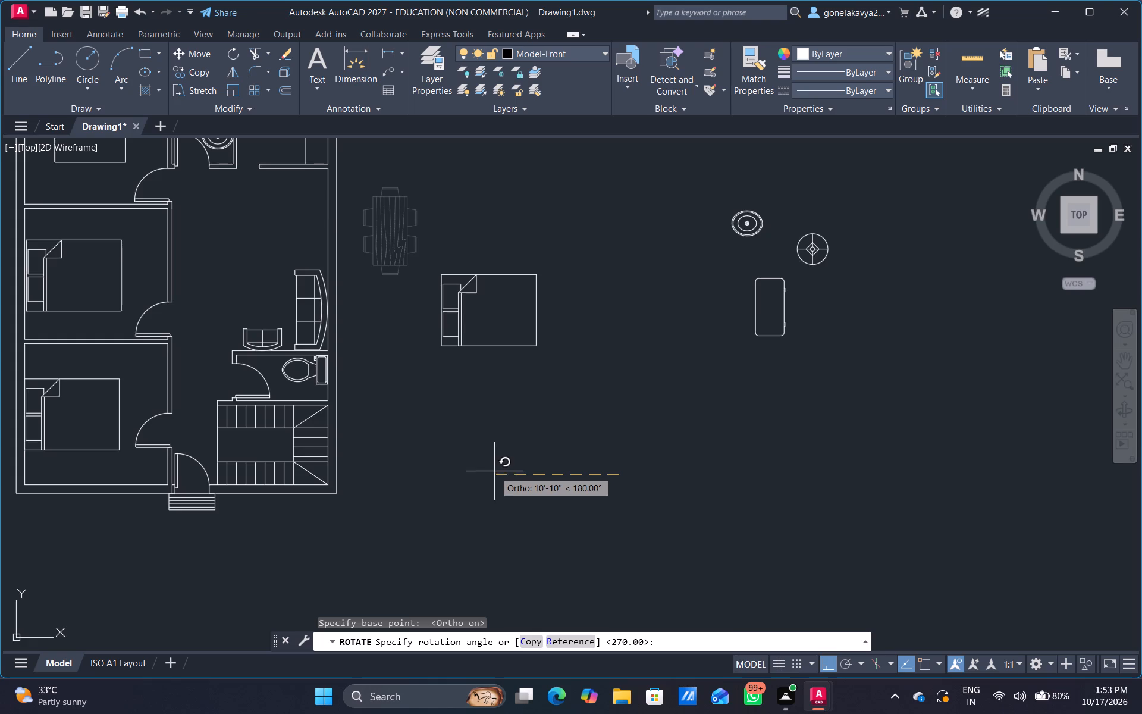
scroll(494, 471, "down", 2)
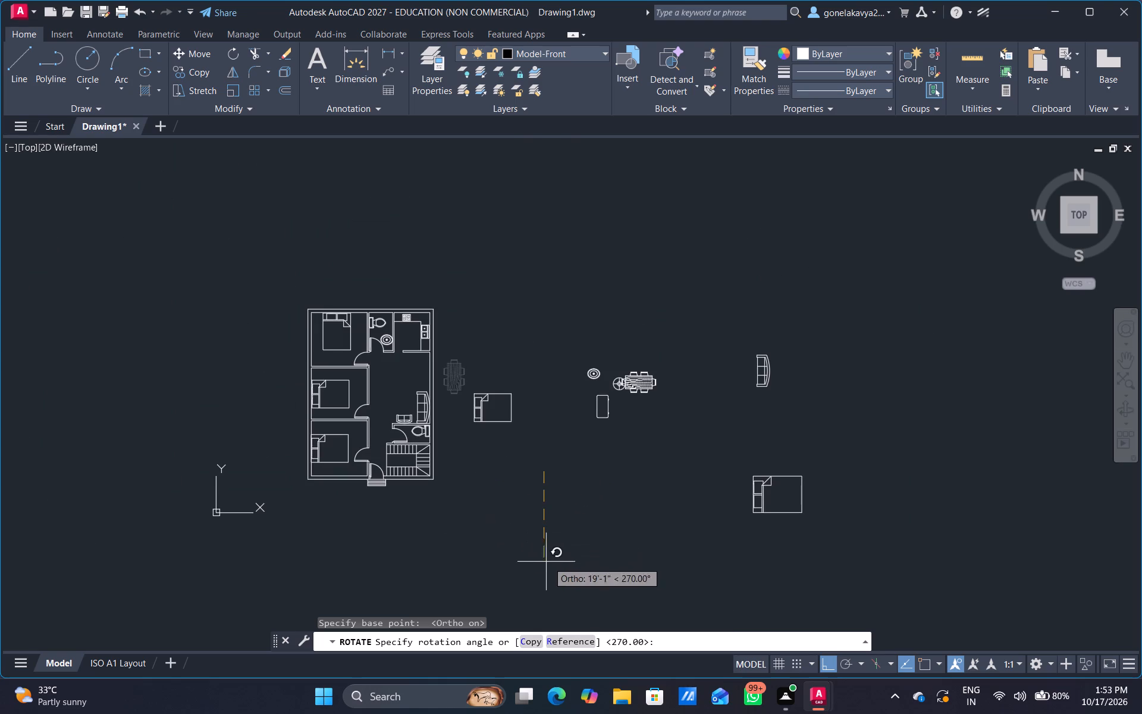
left_click(567, 572)
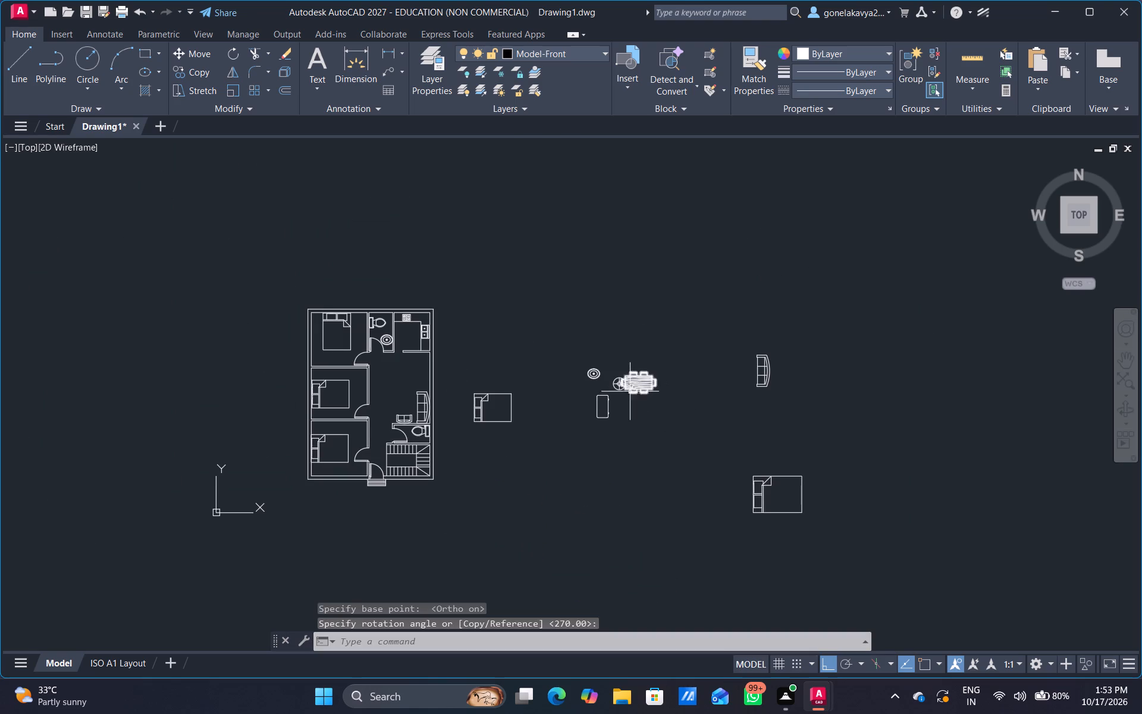
Move the dining table with Ortho off into the open living area, between the kitchen and the sofas.
left_click(636, 390)
right_click(636, 390)
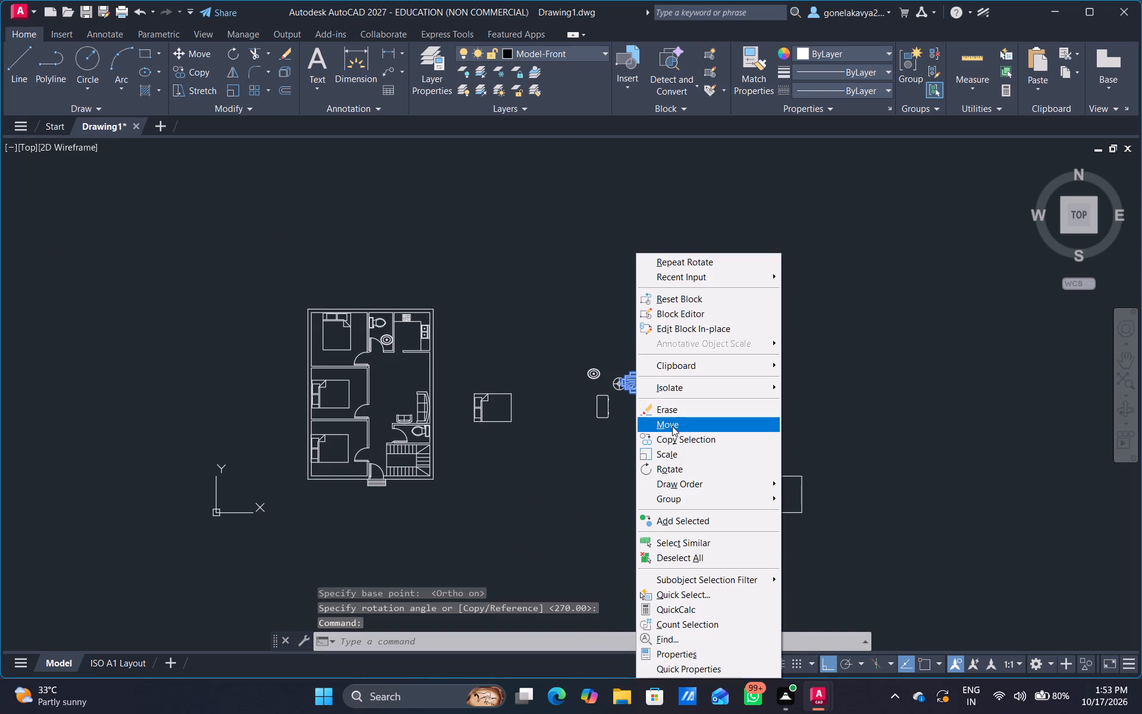
left_click(672, 426)
left_click_drag(650, 400, 643, 397)
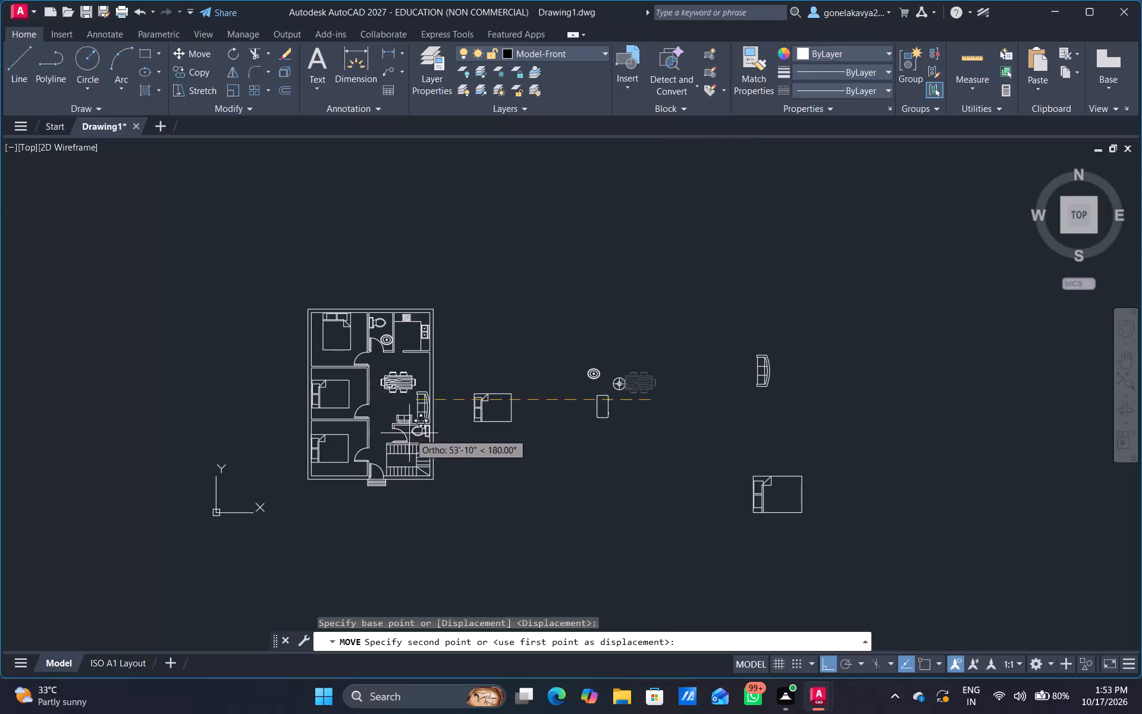
left_click_drag(827, 666, 795, 642)
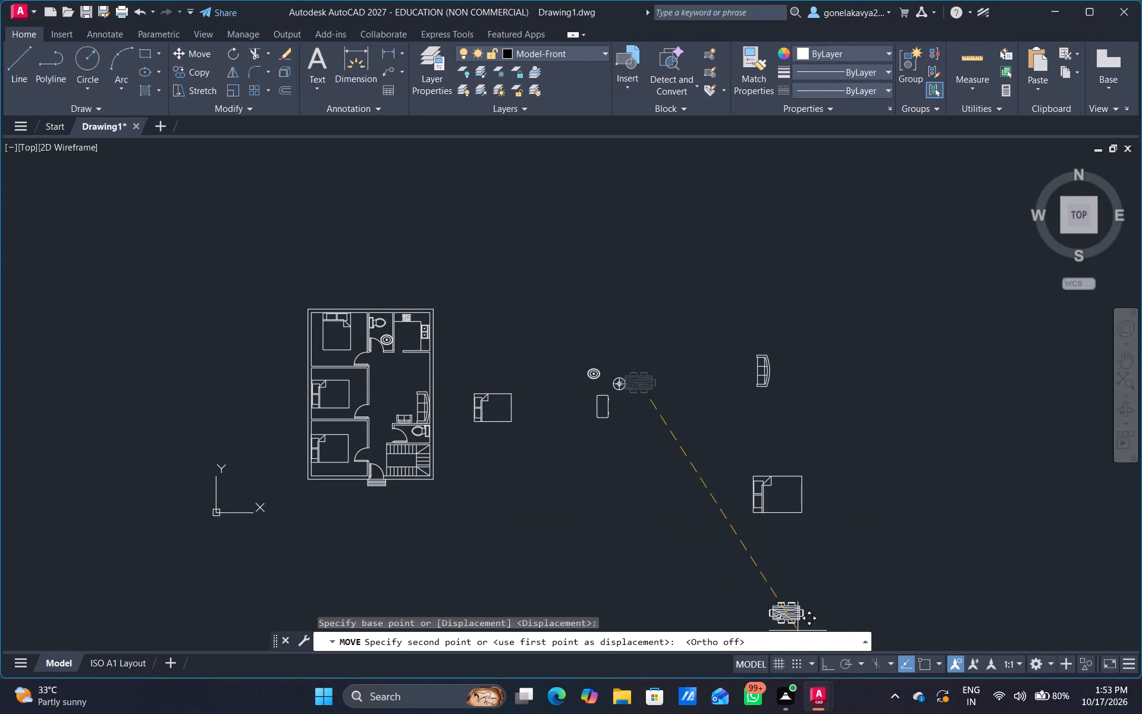
scroll(412, 416, "up", 3)
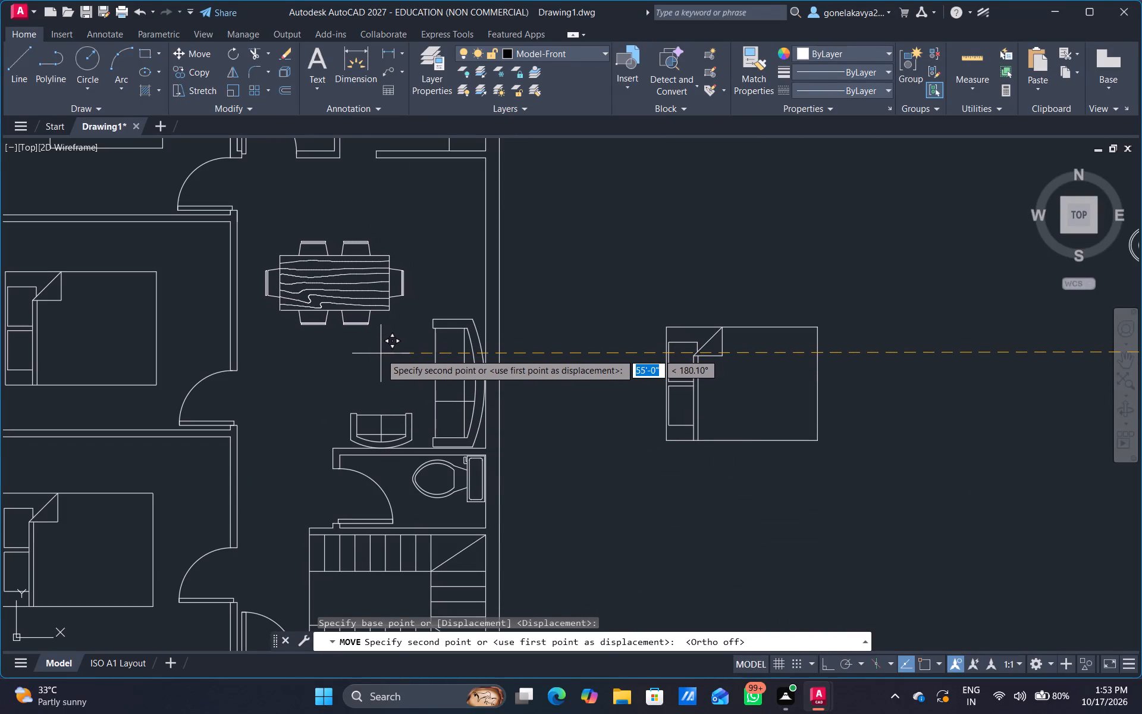
left_click(381, 353)
Copy the loose round lamp table from its centre to both sides of the top bedroom's bed, against the top wall.
scroll(455, 349, "down", 2)
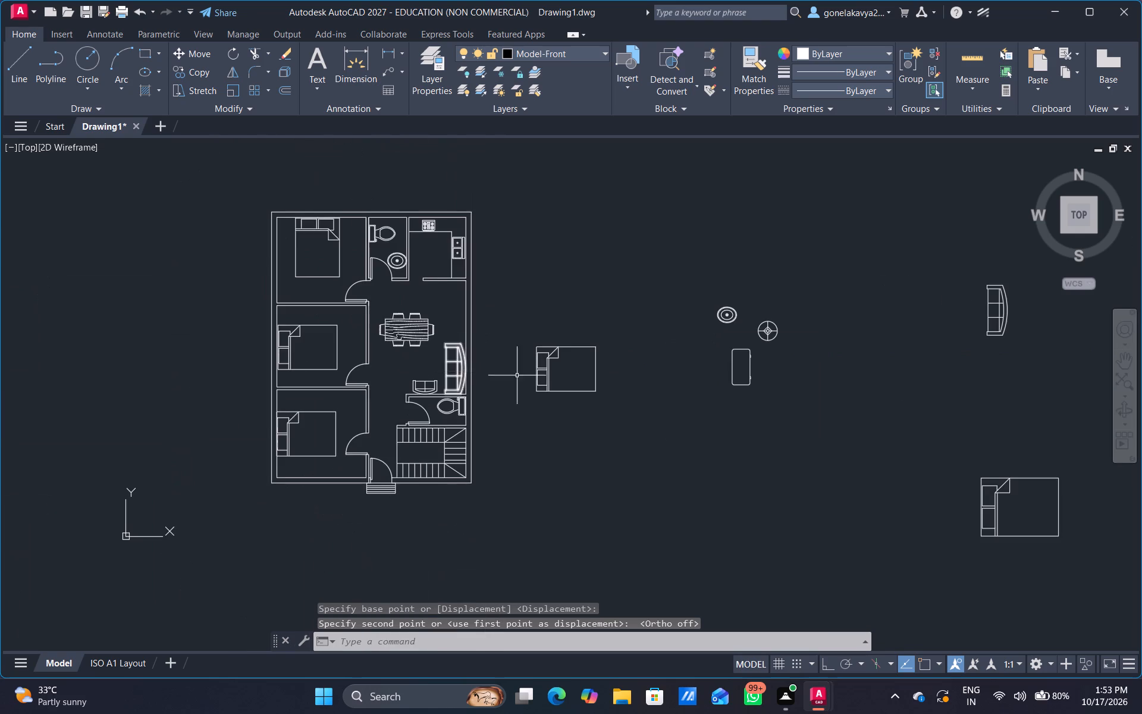
scroll(546, 375, "down", 1)
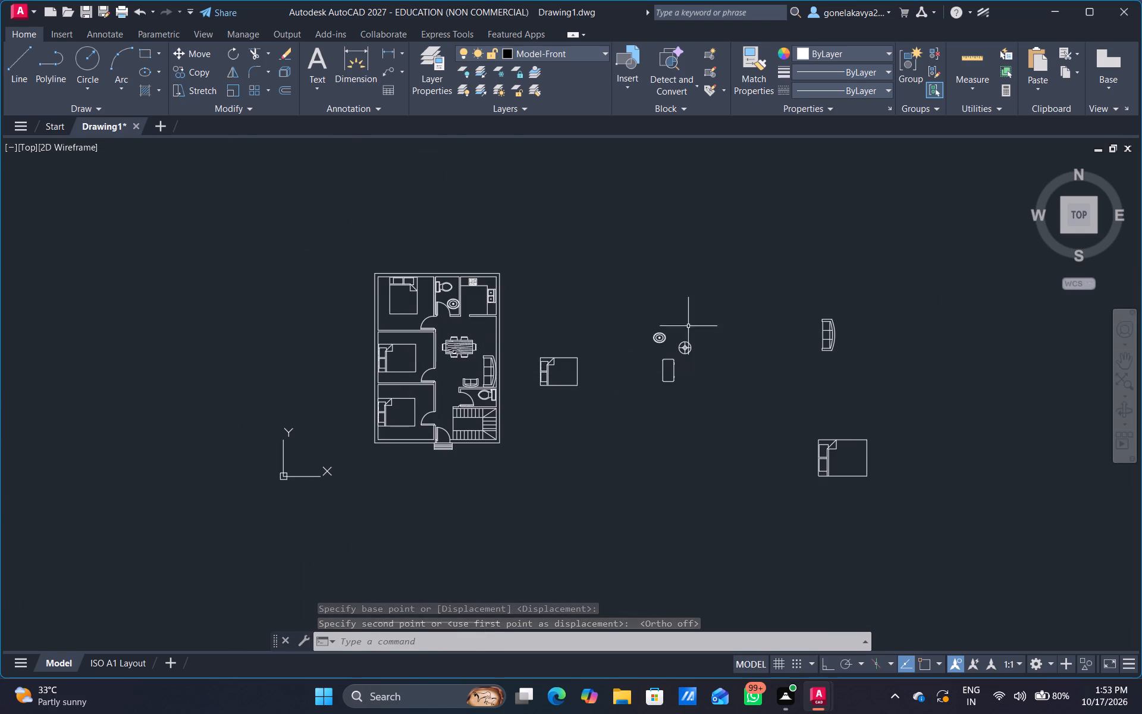
scroll(690, 300, "up", 2)
left_click(675, 425)
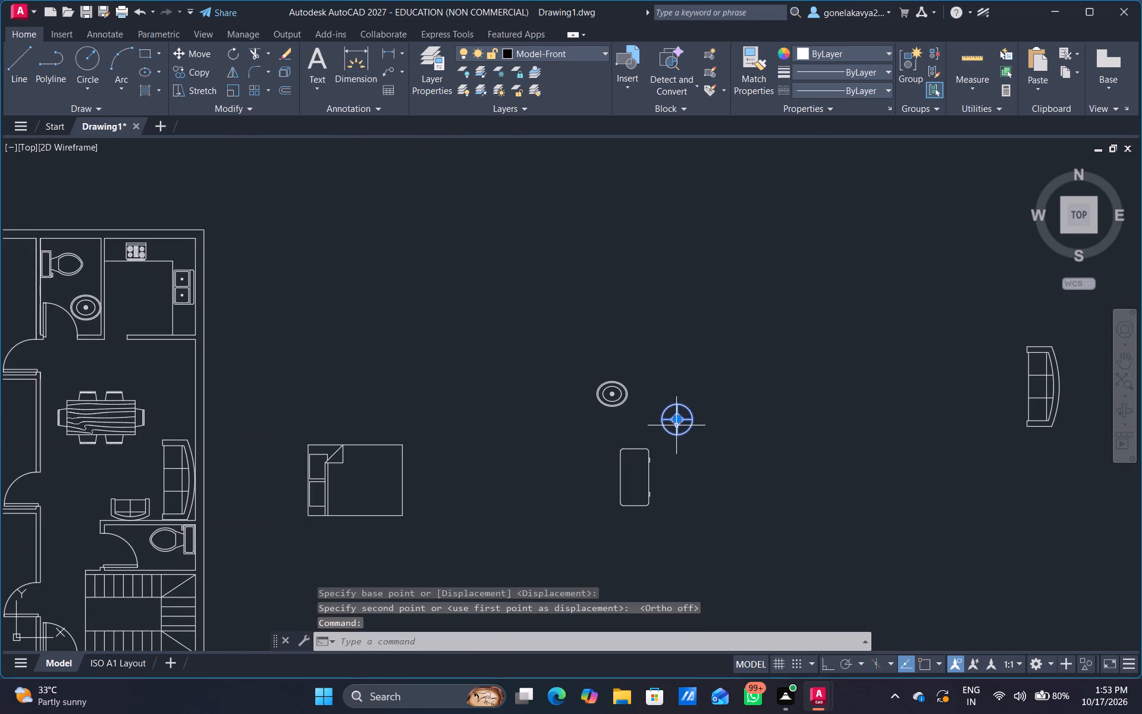
right_click(679, 425)
left_click(745, 180)
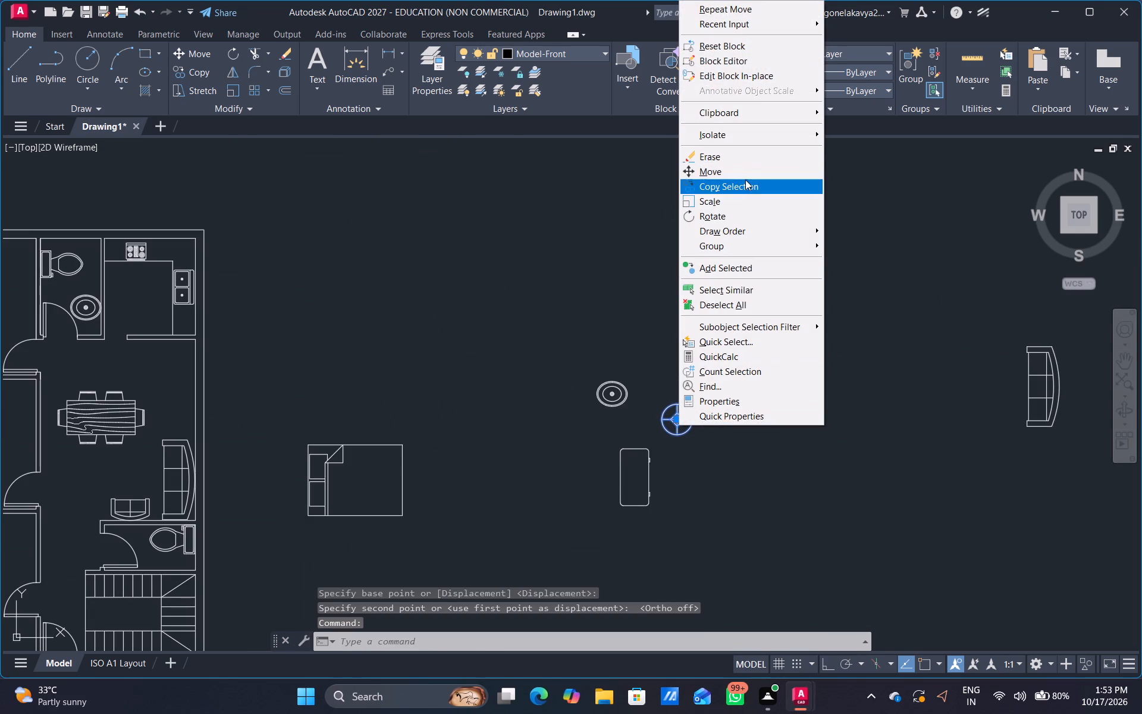
left_click(677, 422)
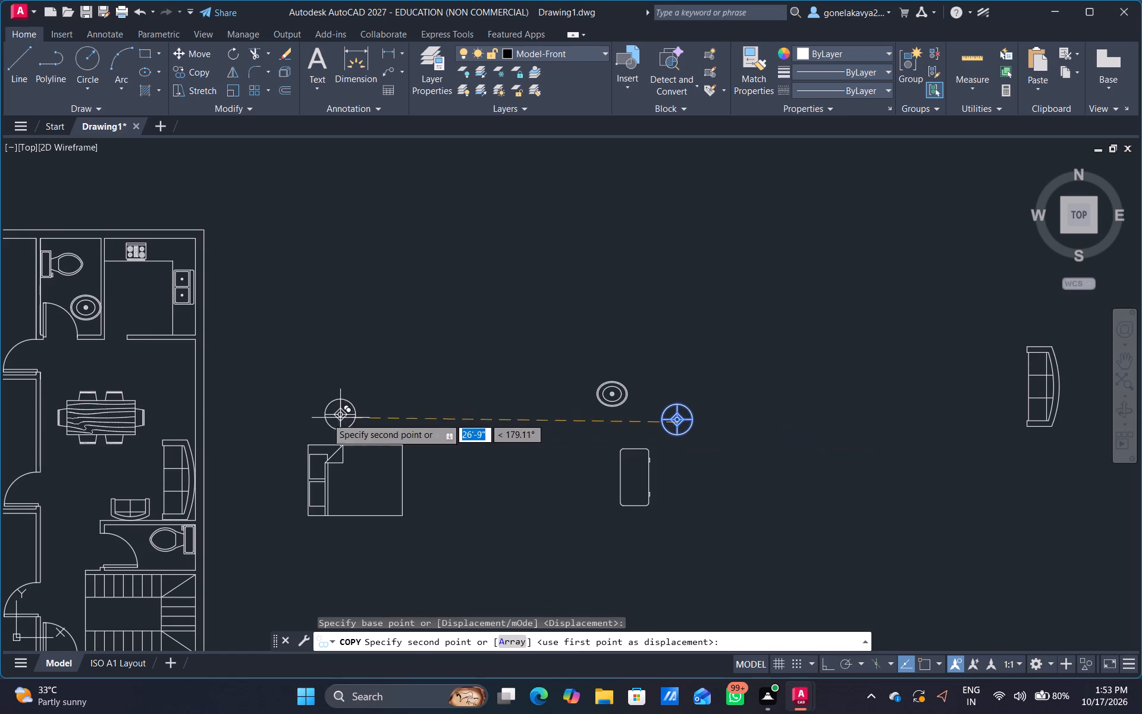
middle_click_drag(57, 406, 414, 496)
scroll(369, 391, "up", 3)
middle_click_drag(365, 344, 387, 500)
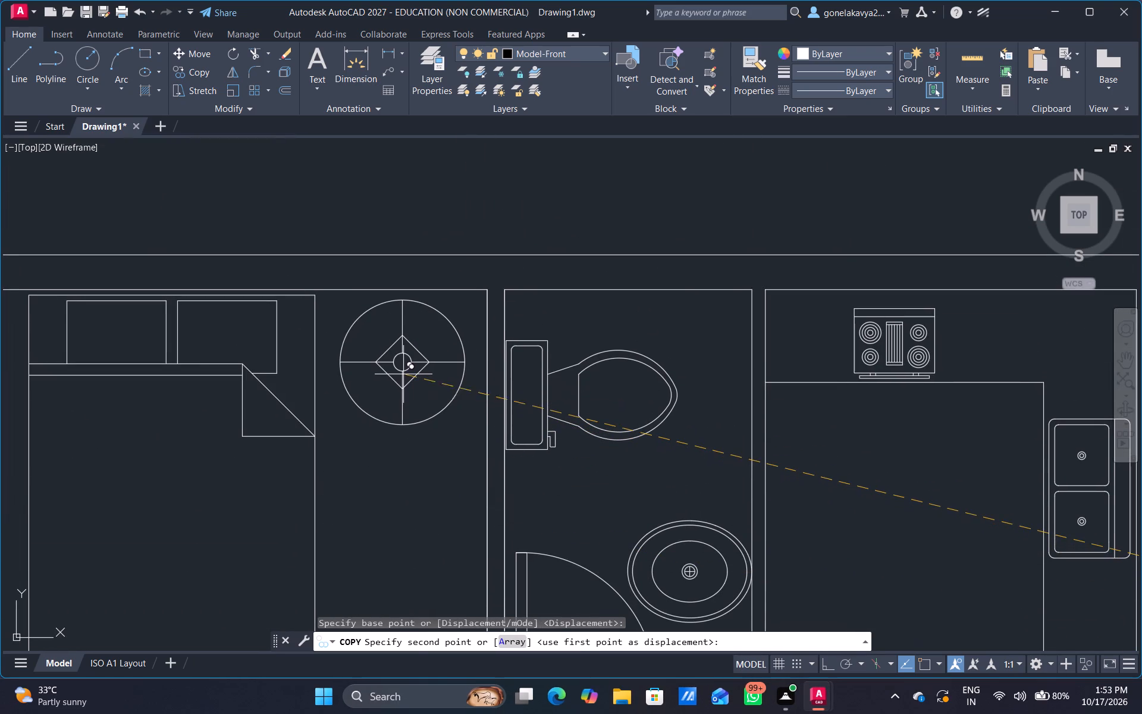
left_click(403, 374)
middle_click_drag(209, 446, 472, 465)
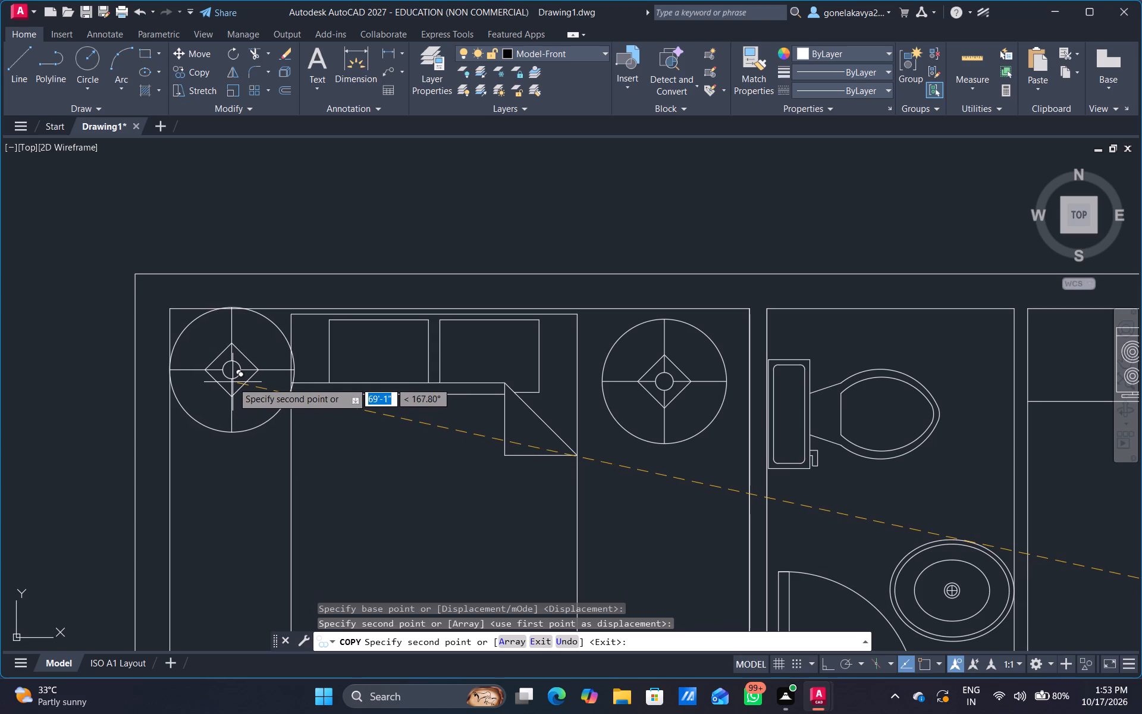
left_click(233, 382)
Place two more copies of the round lamp table in the middle bedroom, above and below the bed's headboard end.
scroll(378, 486, "down", 2)
middle_click_drag(420, 504, 324, 133)
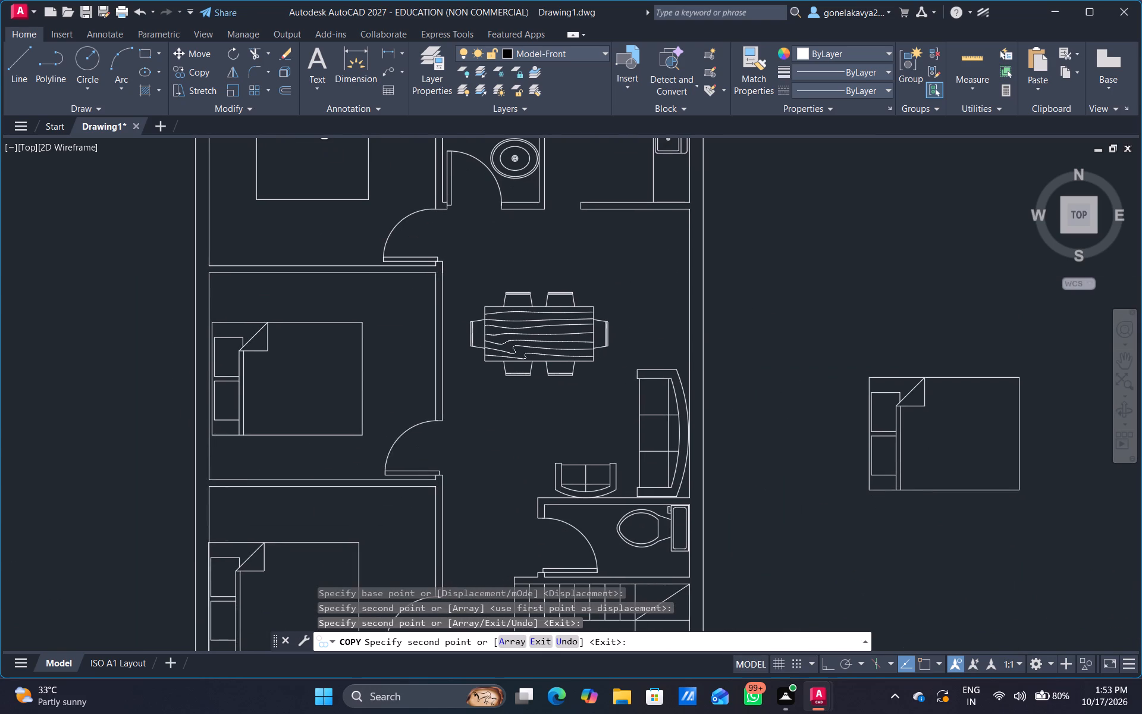
scroll(240, 312, "up", 2)
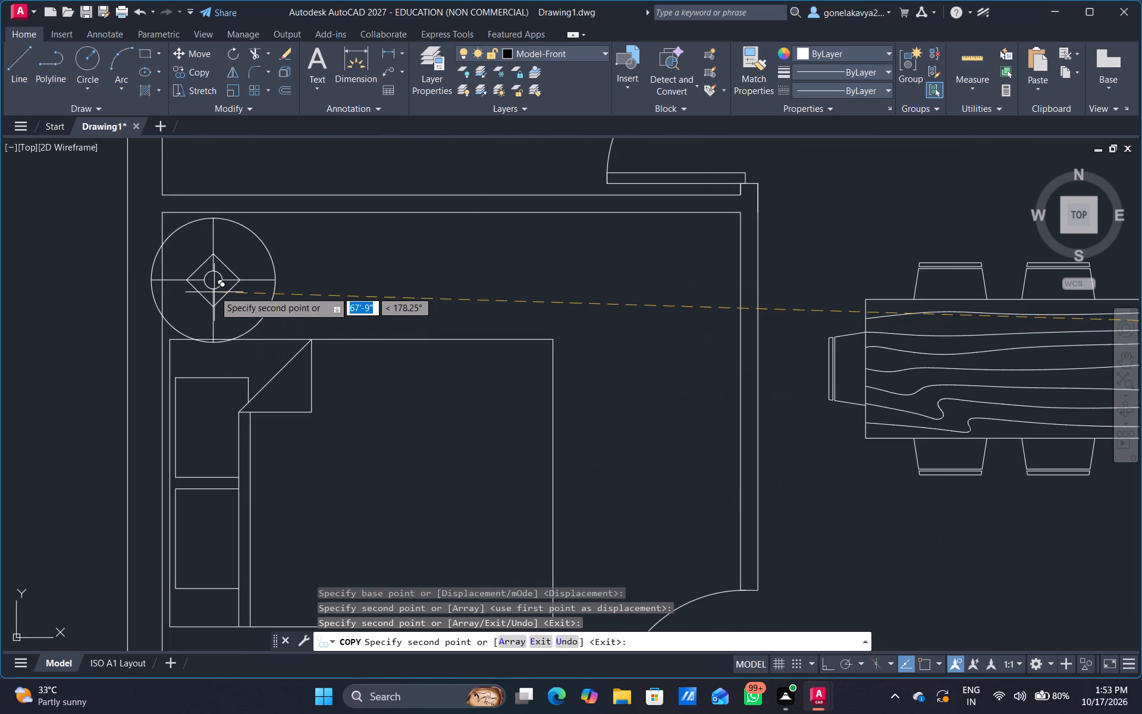
left_click(233, 286)
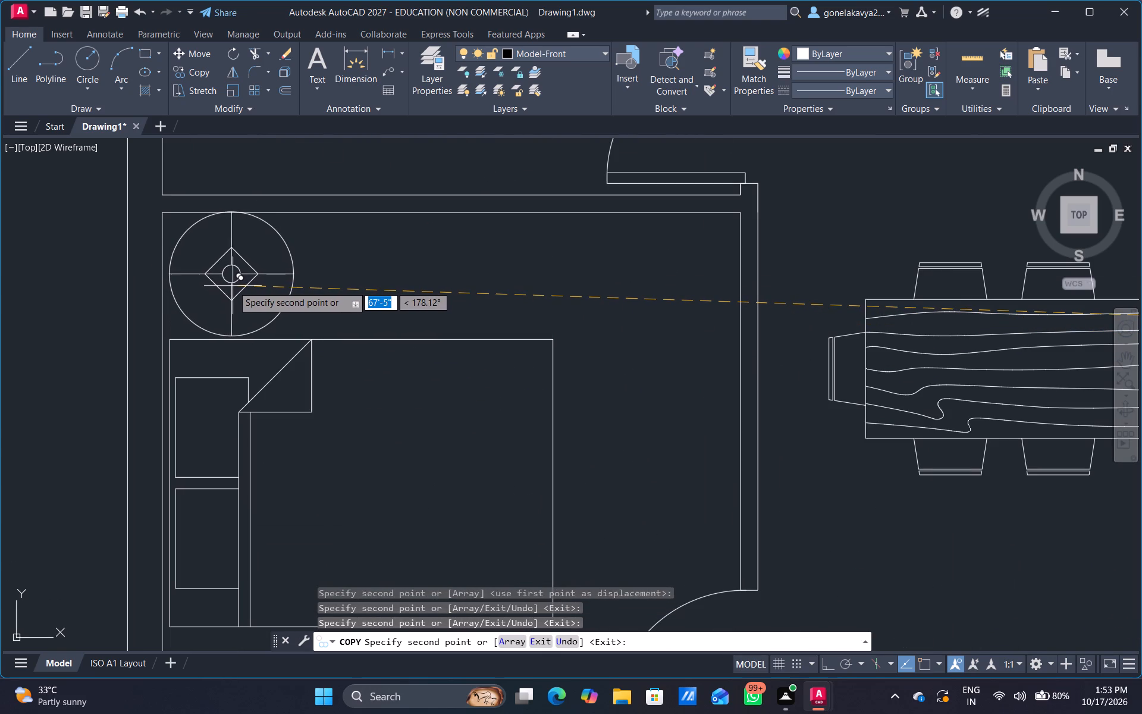
scroll(276, 405, "down", 3)
middle_click_drag(303, 439, 314, 353)
scroll(286, 399, "up", 5)
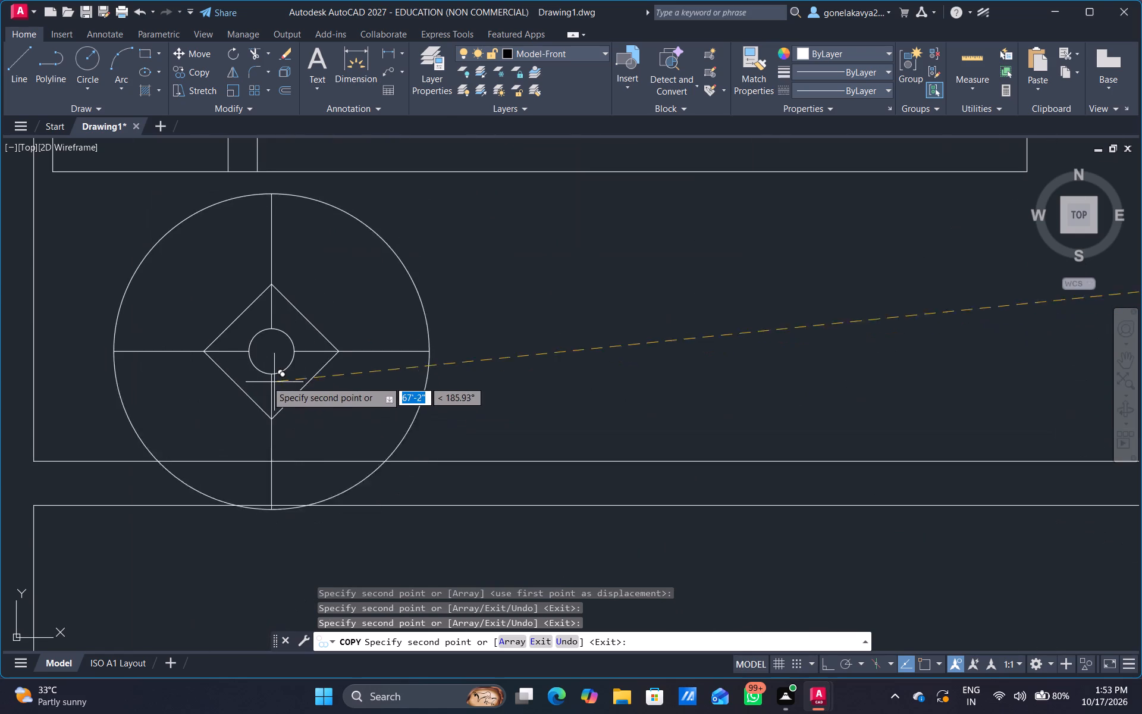
left_click(176, 361)
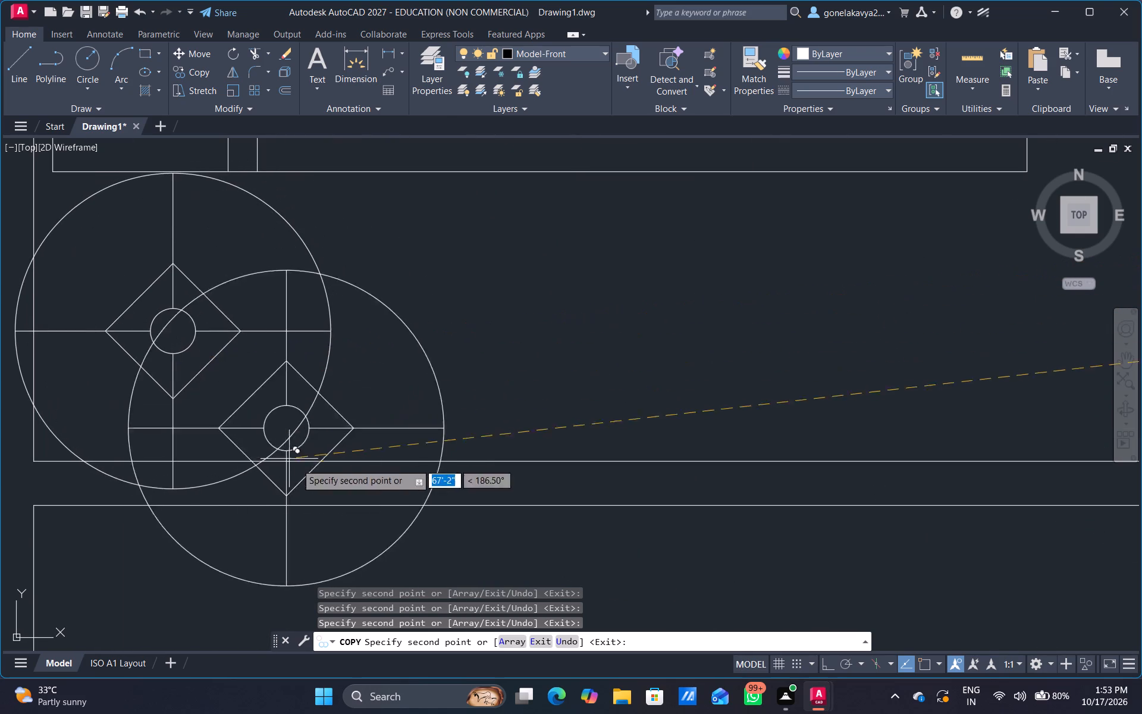
Place two more copies of the round lamp table in the bottom bedroom, above and below the bed's headboard end.
scroll(302, 470, "down", 3)
middle_click_drag(315, 477, 310, 336)
scroll(293, 394, "up", 2)
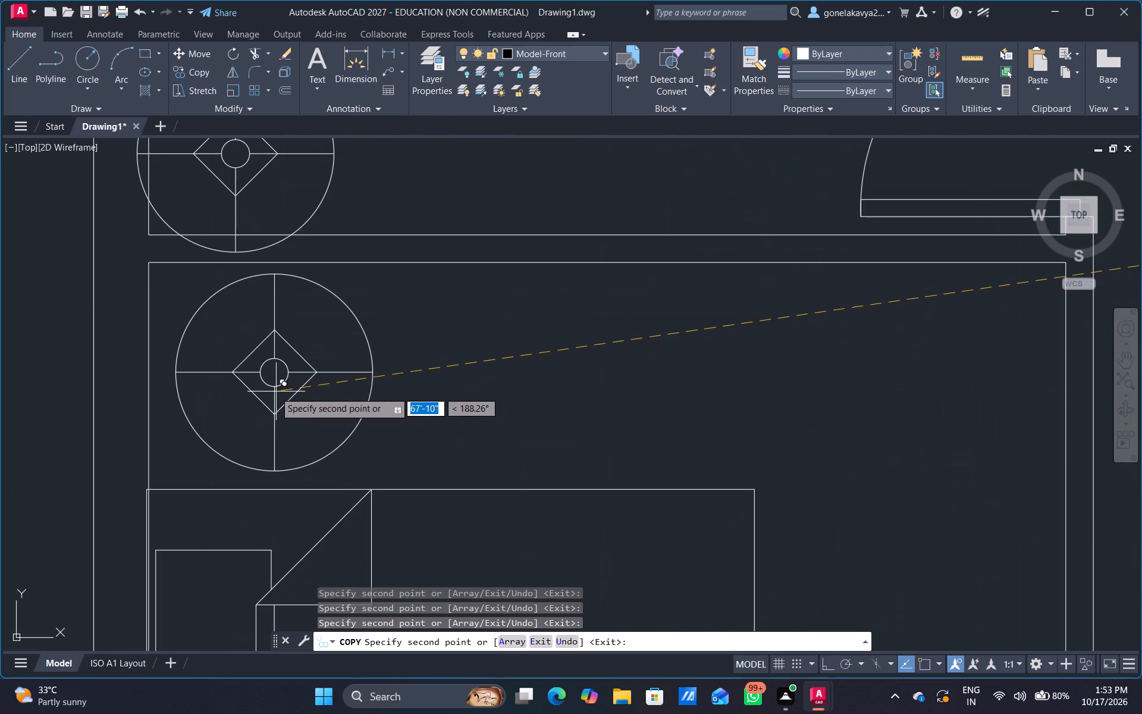
left_click(249, 404)
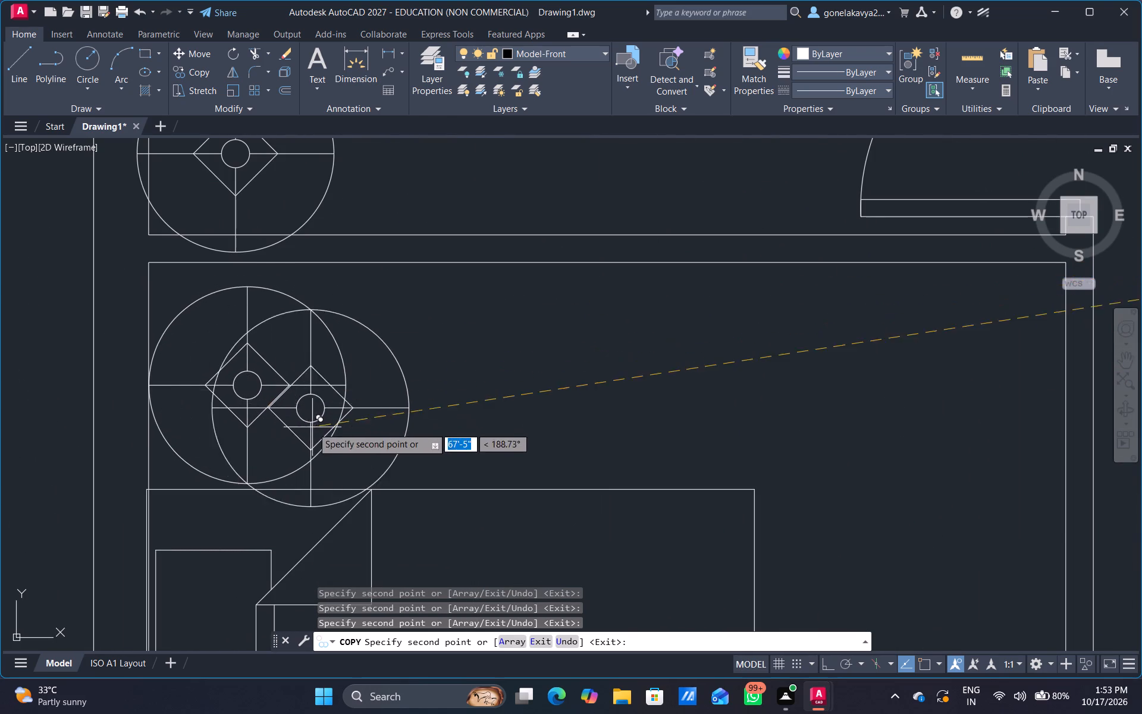
scroll(314, 430, "down", 3)
middle_click_drag(353, 451, 322, 274)
scroll(285, 418, "up", 1)
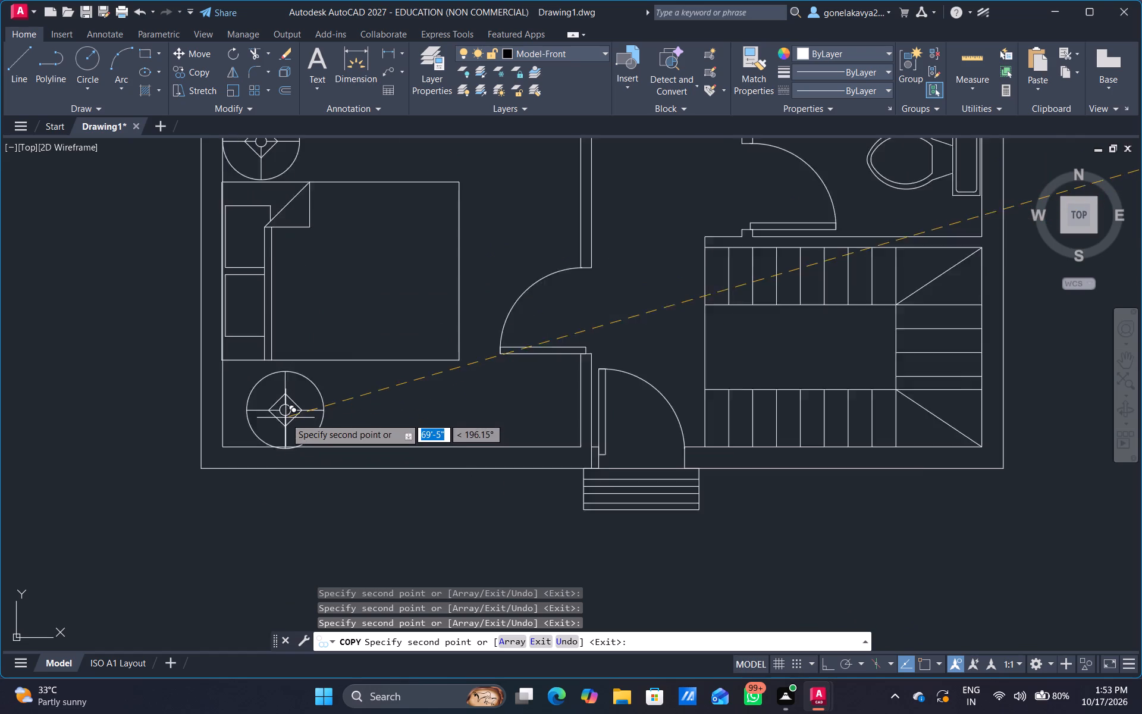
scroll(285, 418, "up", 1)
left_click(249, 408)
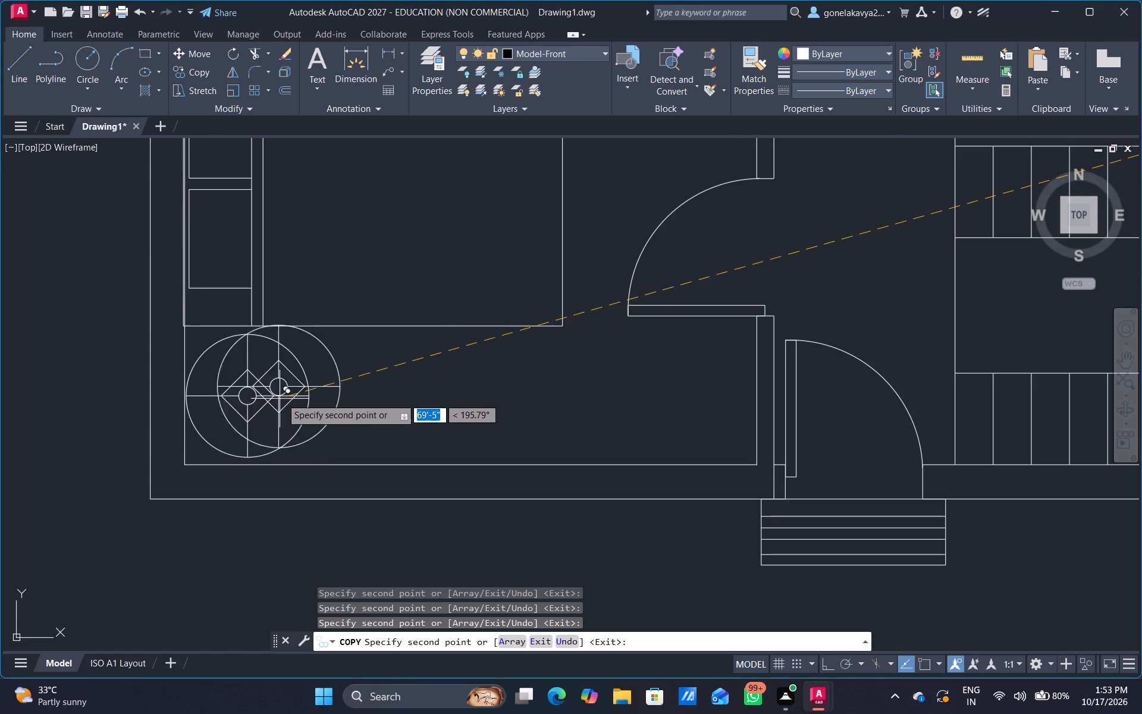
scroll(297, 374, "down", 3)
key("Escape")
Scale down the round lamp table below the middle bedroom's bed so it fits between the bed and the wall.
scroll(288, 269, "up", 2)
middle_click_drag(288, 268, 341, 451)
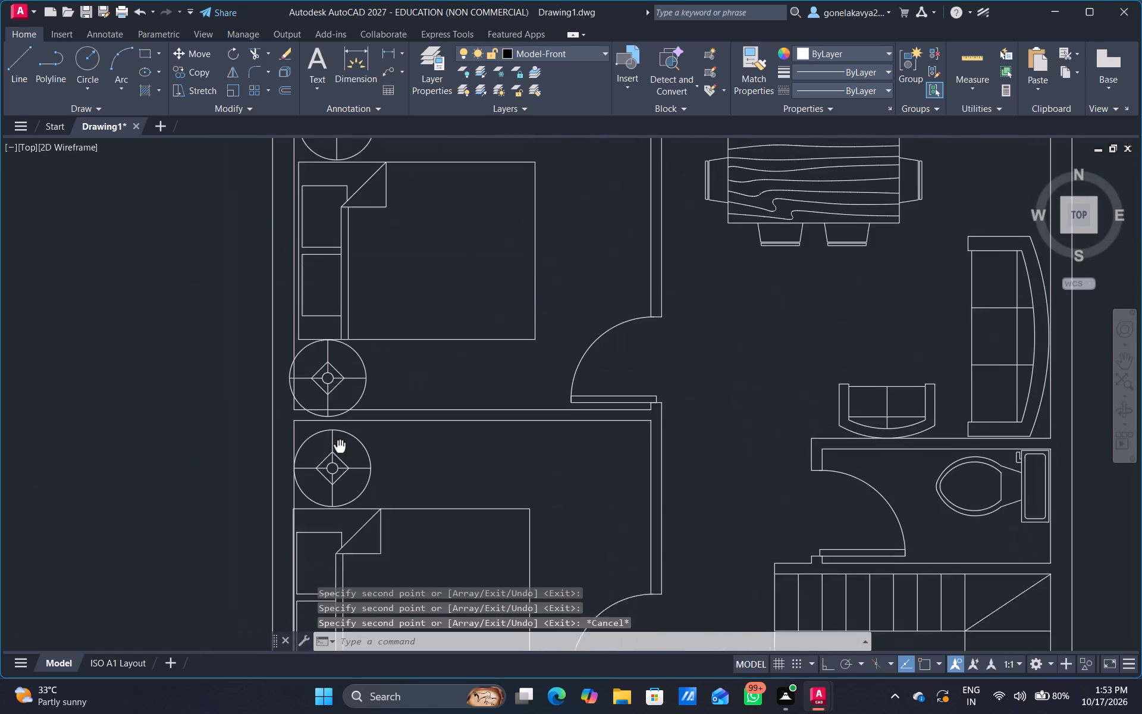
middle_click_drag(341, 451, 341, 454)
scroll(344, 377, "up", 2)
left_click(313, 395)
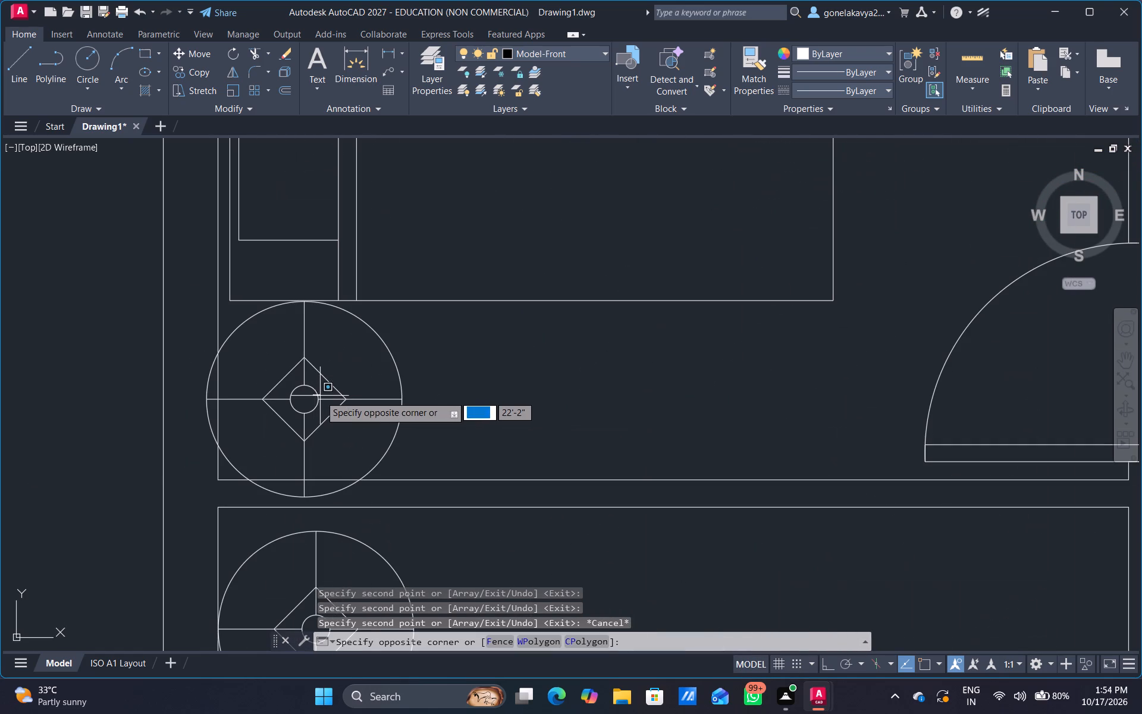
left_click(322, 396)
left_click(343, 403)
right_click(343, 403)
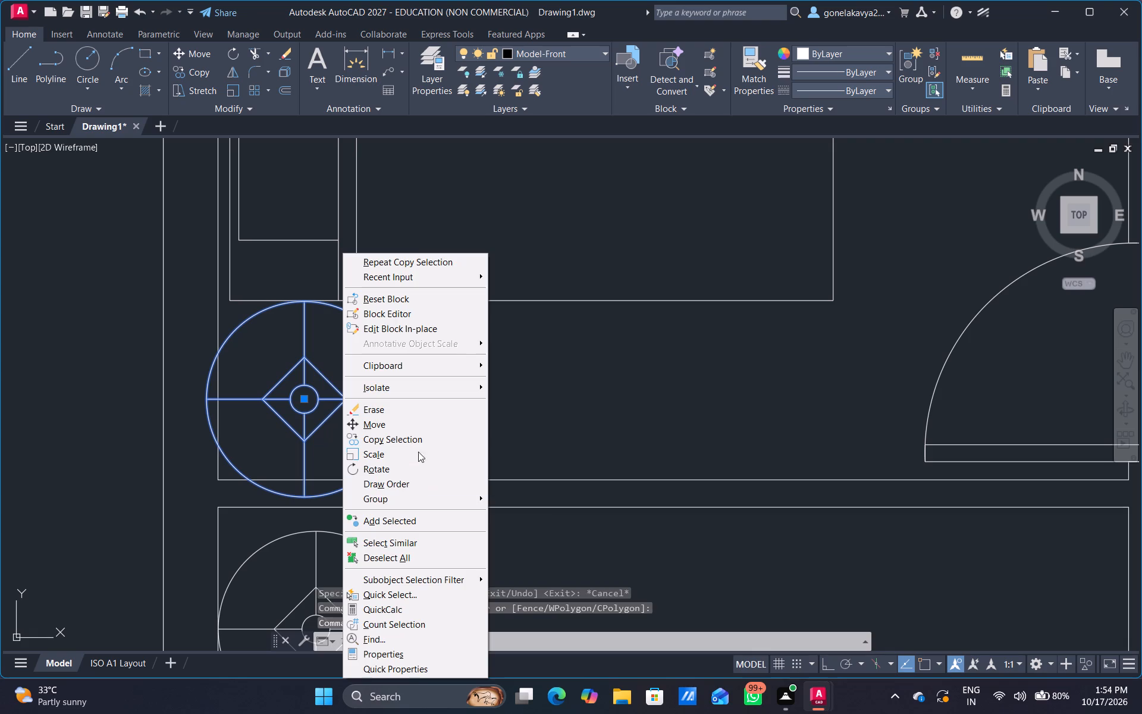
left_click(418, 452)
left_click(443, 449)
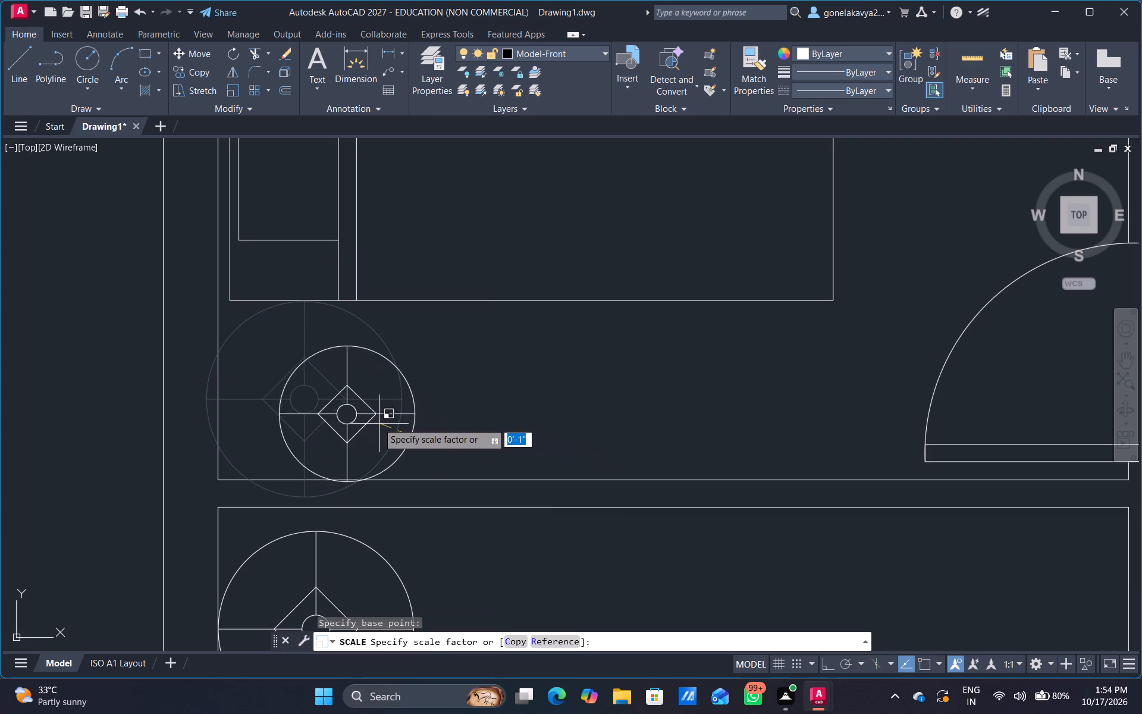
left_click(370, 420)
Move the reduced lamp table back inside the middle bedroom's corner, between the bed and the lower wall.
left_click(332, 415)
left_click(332, 410)
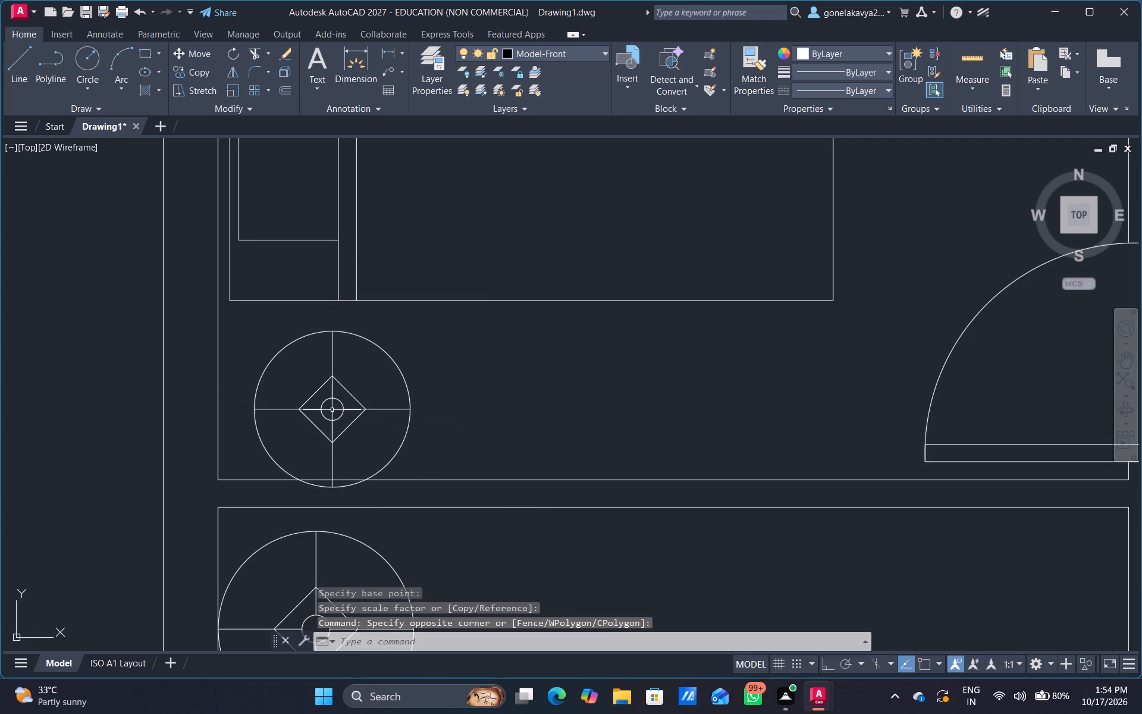
left_click(321, 409)
right_click(321, 409)
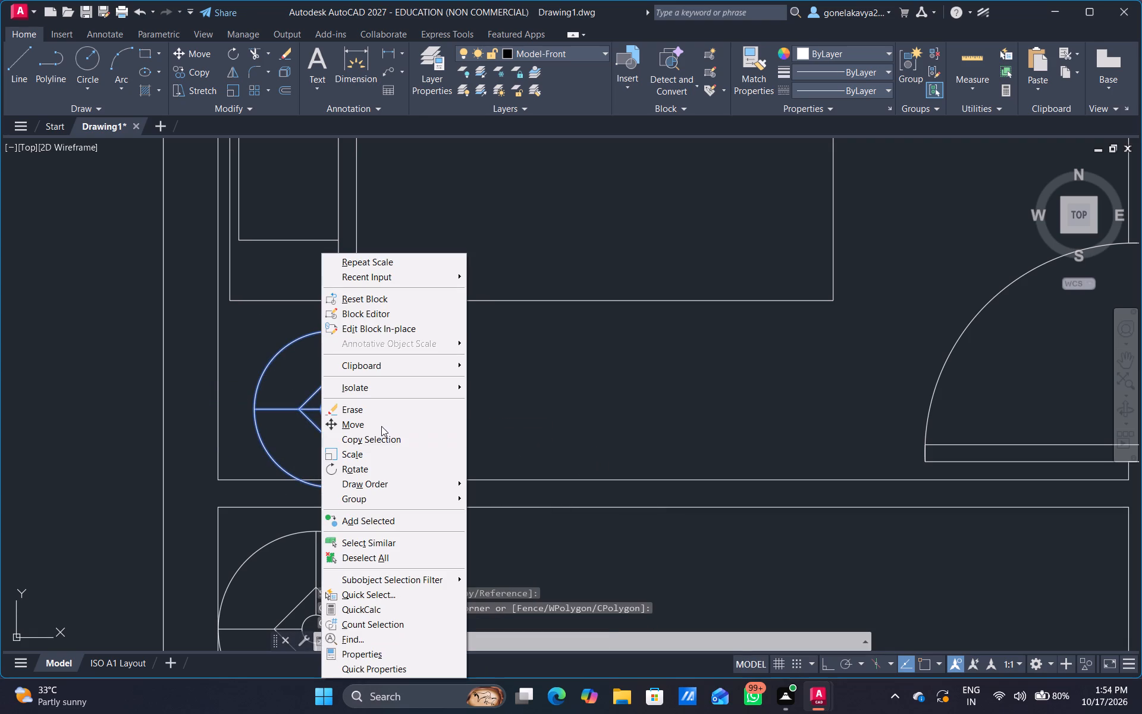
left_click(381, 426)
left_click(350, 423)
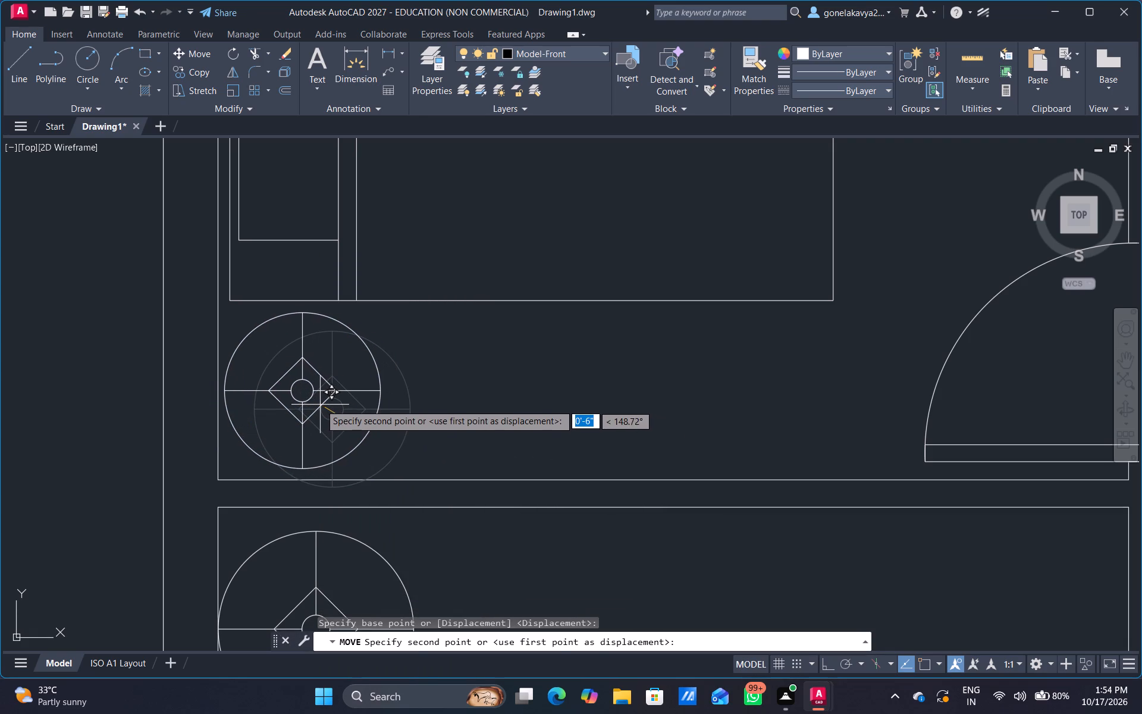
left_click(318, 410)
Erase the loose double bed and the loose oval washbasin lying outside the plan, nearest the building.
scroll(369, 404, "down", 3)
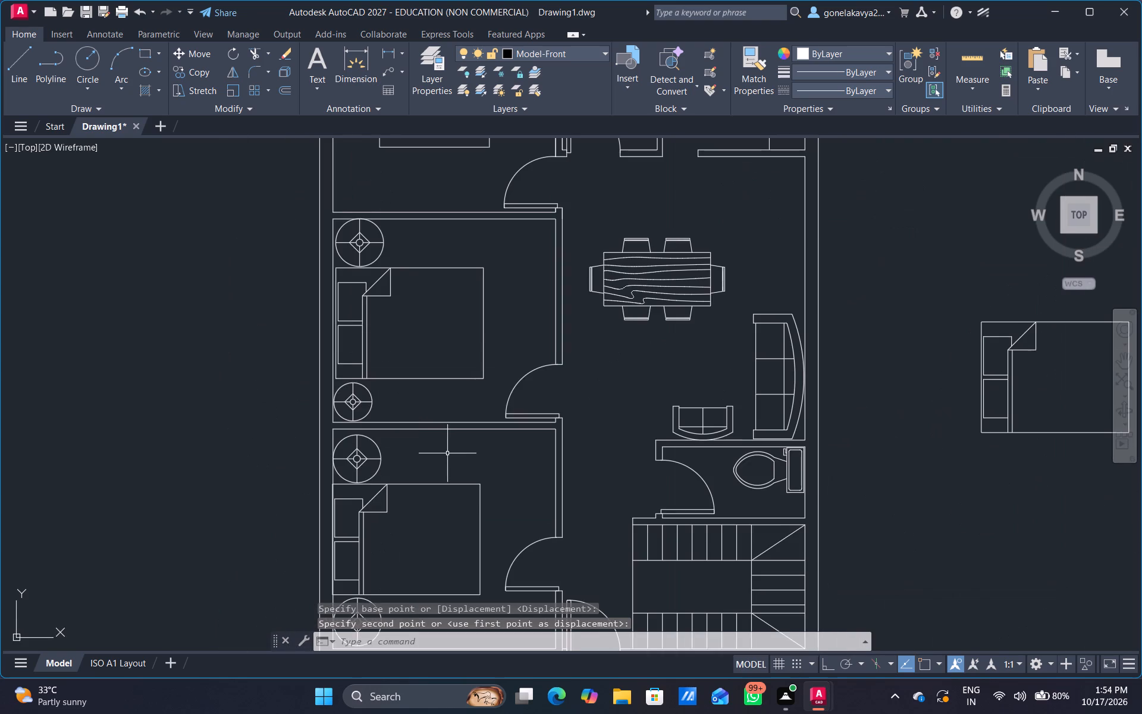
middle_click_drag(444, 454, 313, 446)
scroll(313, 446, "down", 1)
scroll(554, 442, "down", 1)
left_click_drag(625, 468, 623, 470)
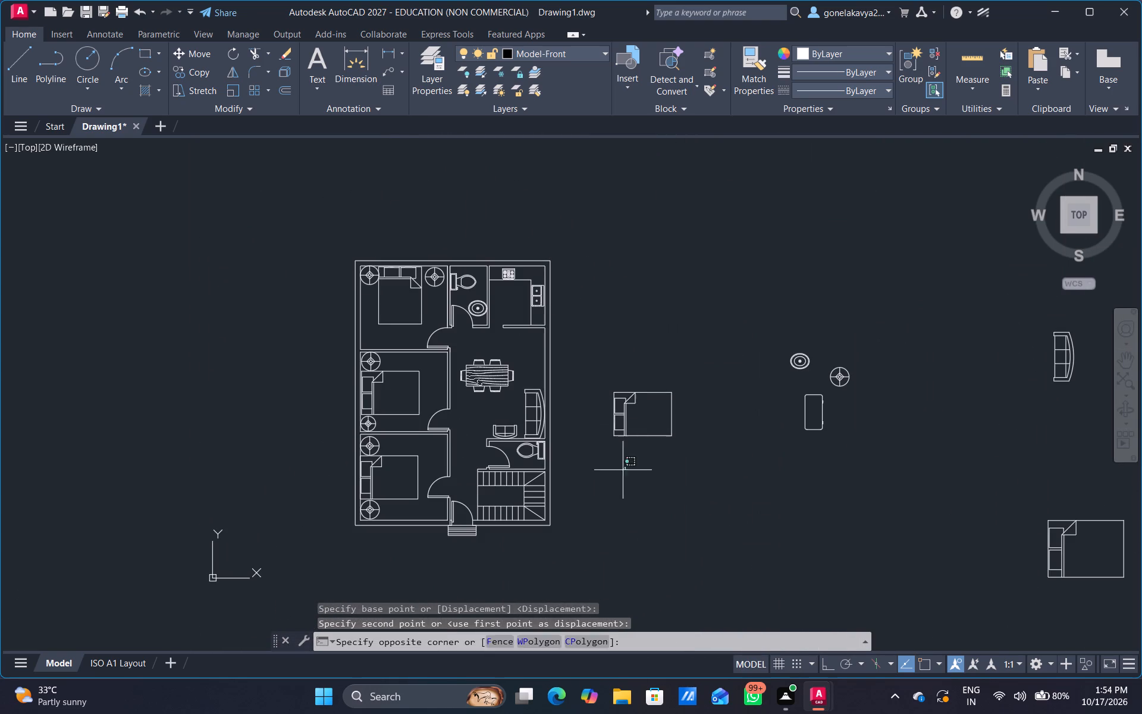
left_click_drag(623, 470, 860, 330)
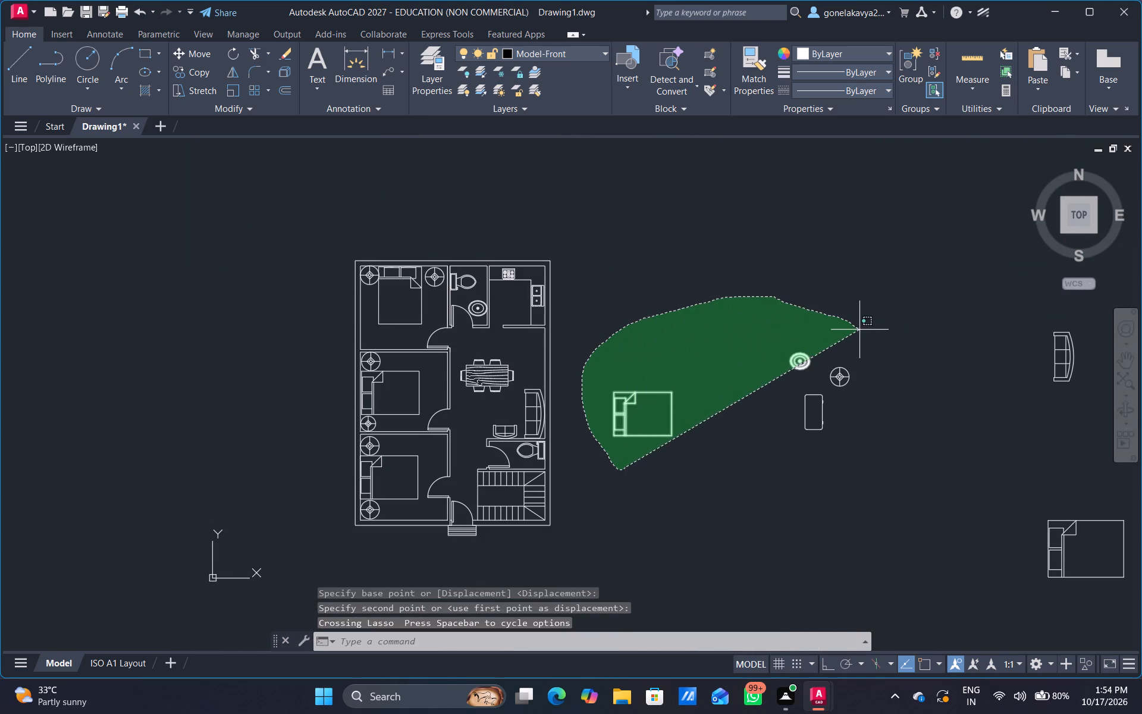
left_click_drag(860, 330, 863, 332)
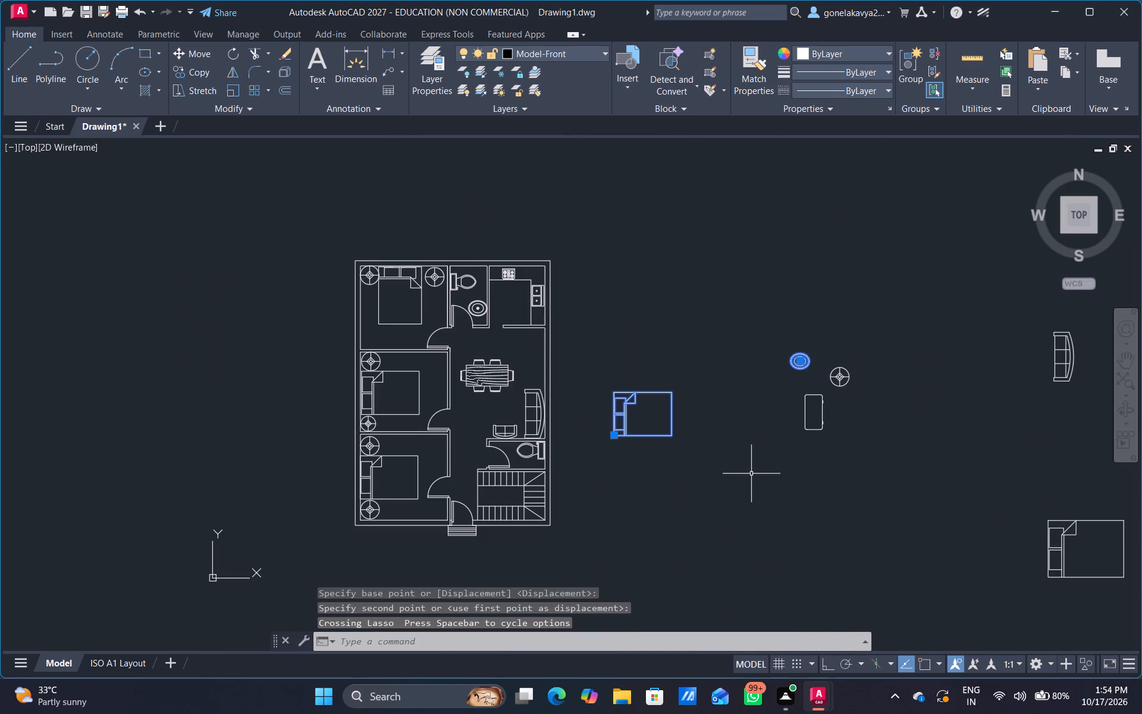
key("Delete")
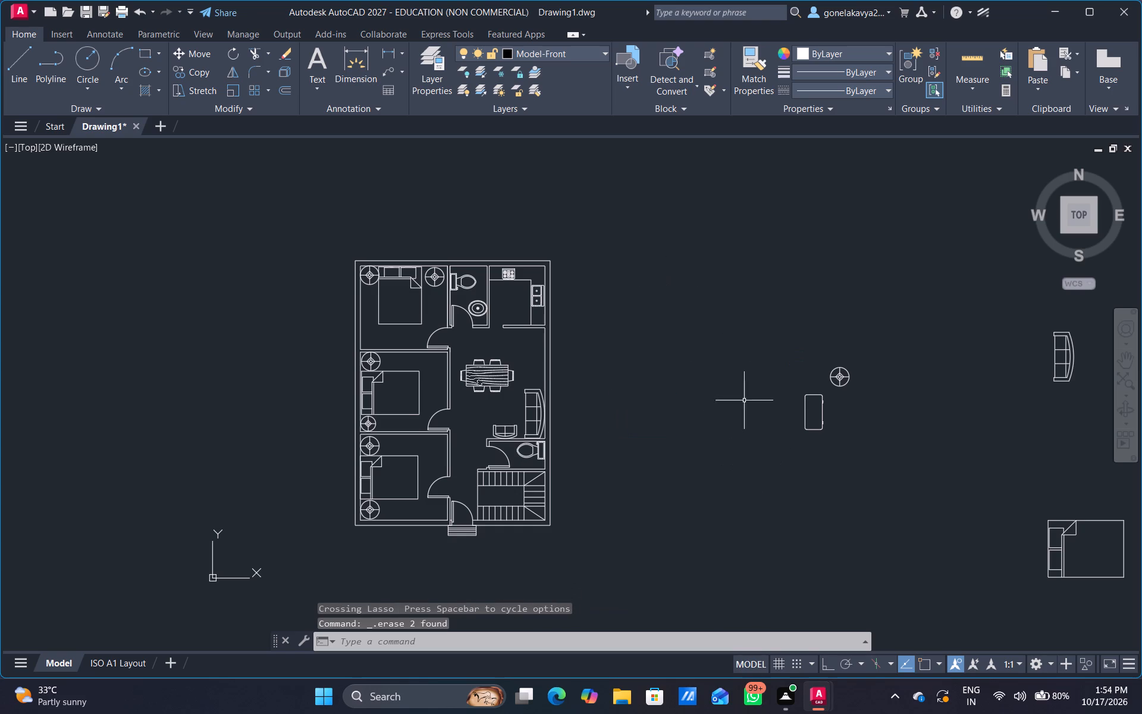
Move the loose rectangular table block into the living area, in front of the three-seat sofa.
left_click(824, 428)
right_click(824, 428)
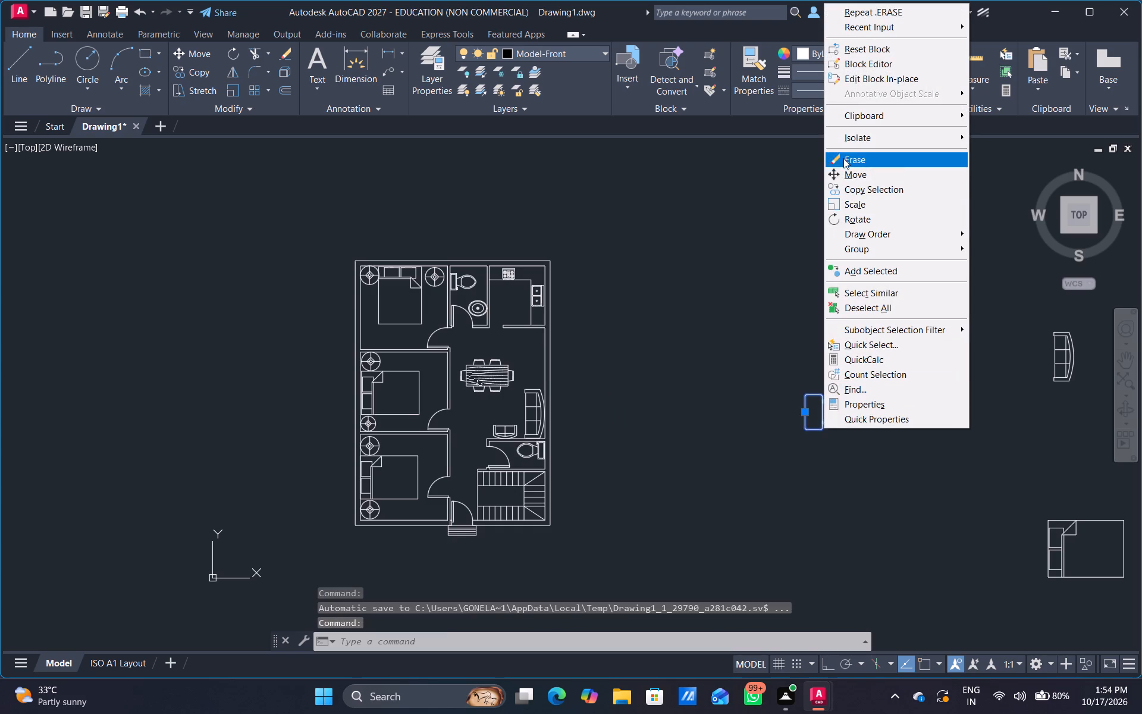
left_click(858, 174)
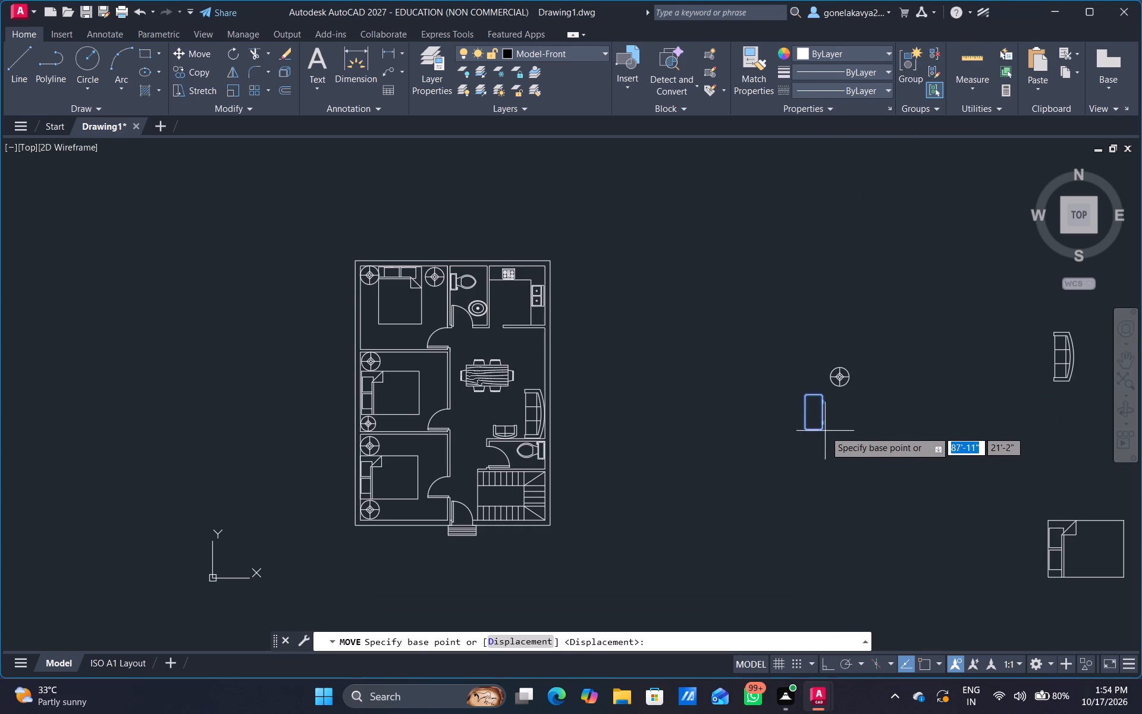
left_click_drag(815, 431, 810, 432)
scroll(492, 424, "up", 3)
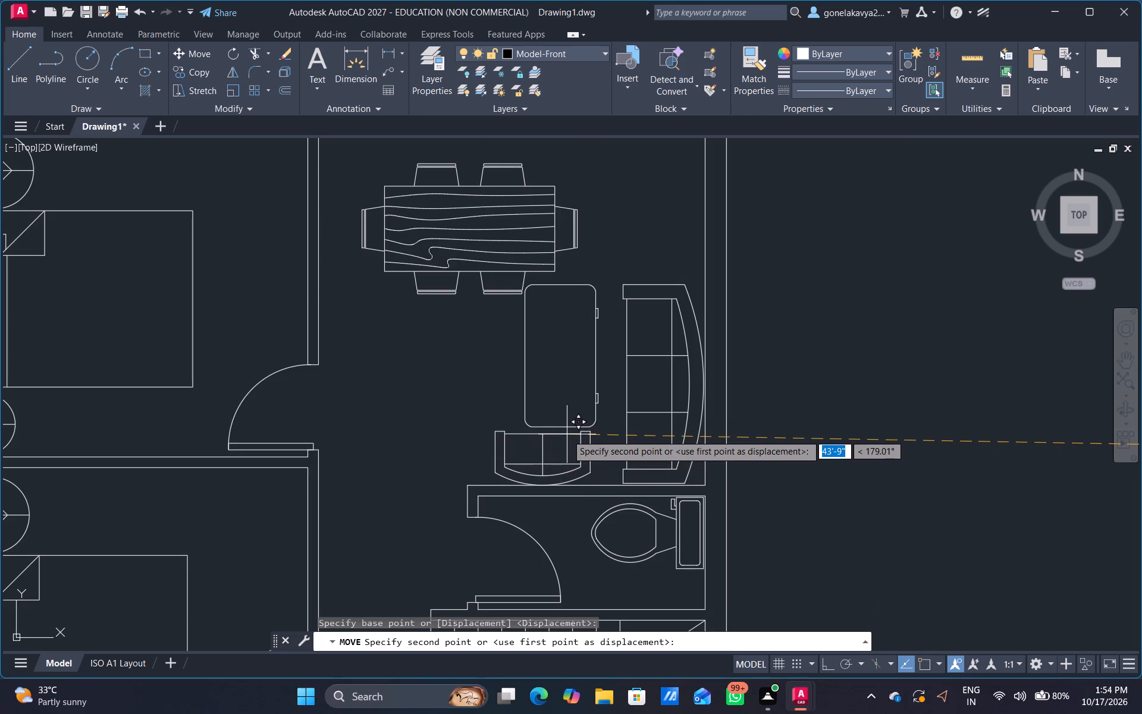
left_click(567, 434)
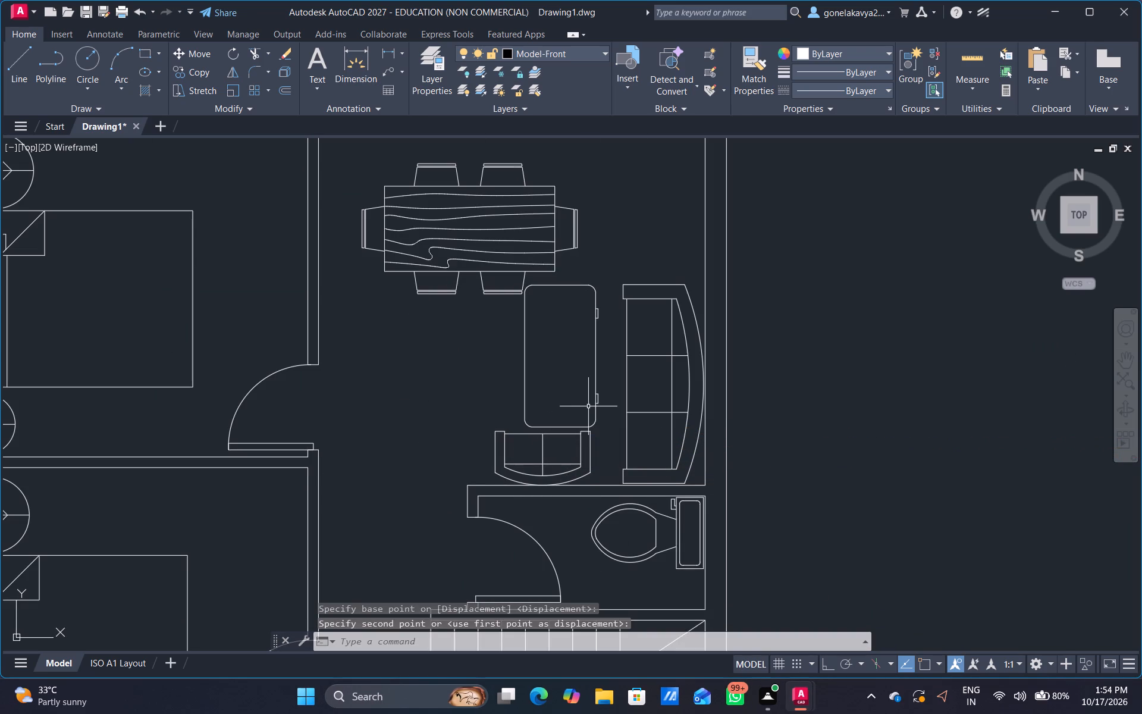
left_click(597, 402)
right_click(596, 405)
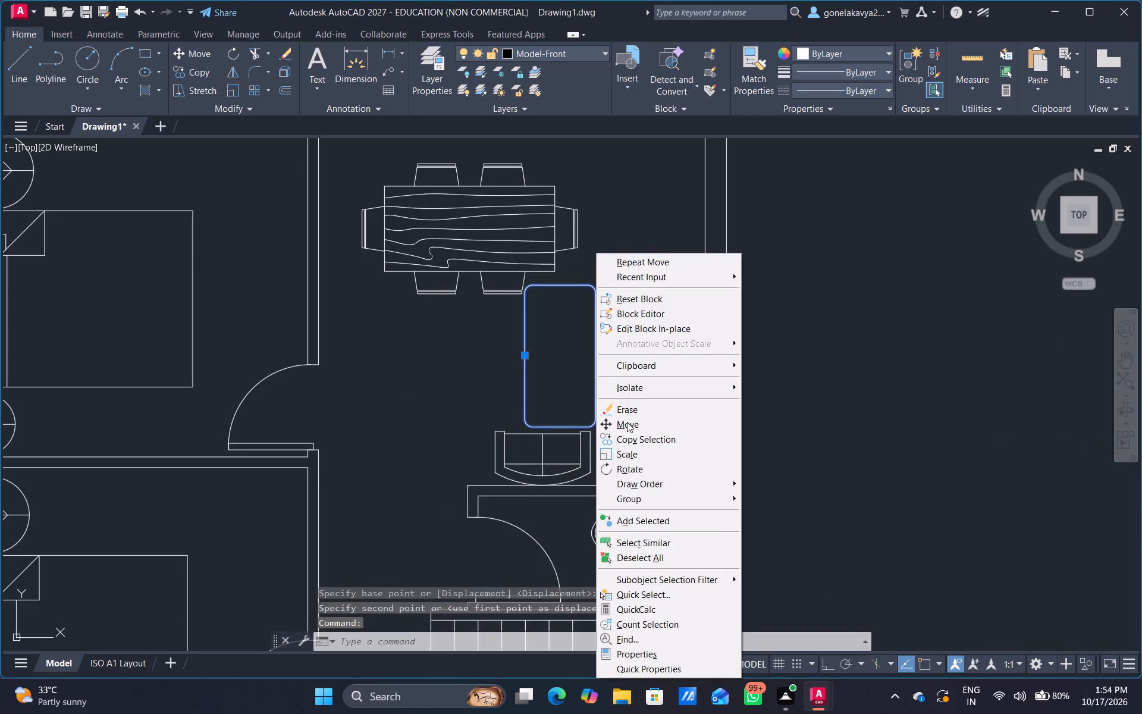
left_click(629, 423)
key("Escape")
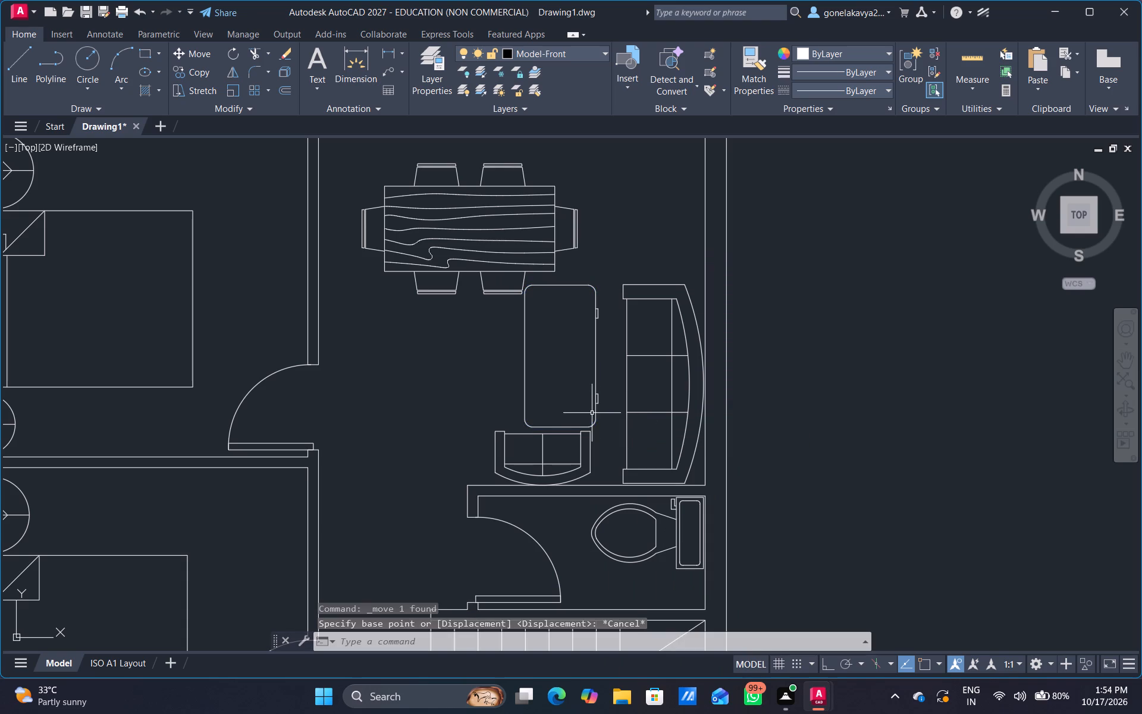
Scale the rectangular table in the living area down to a little over half its size.
left_click(597, 400)
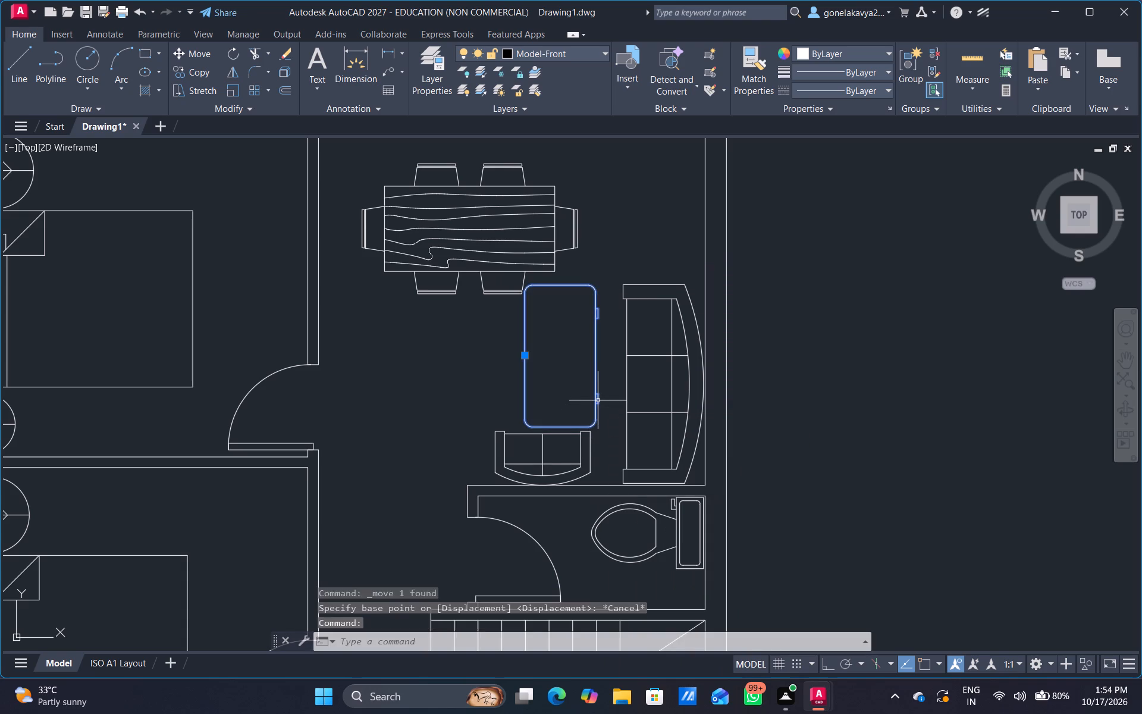
right_click(610, 405)
left_click(658, 455)
left_click(635, 446)
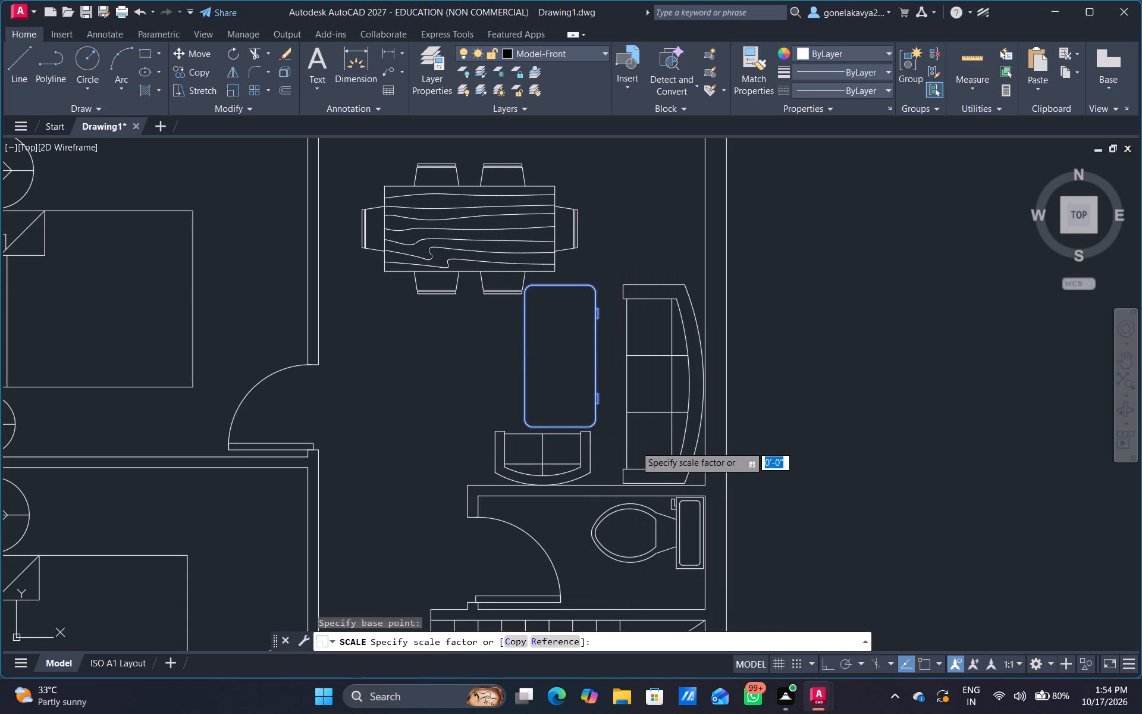
left_click(615, 412)
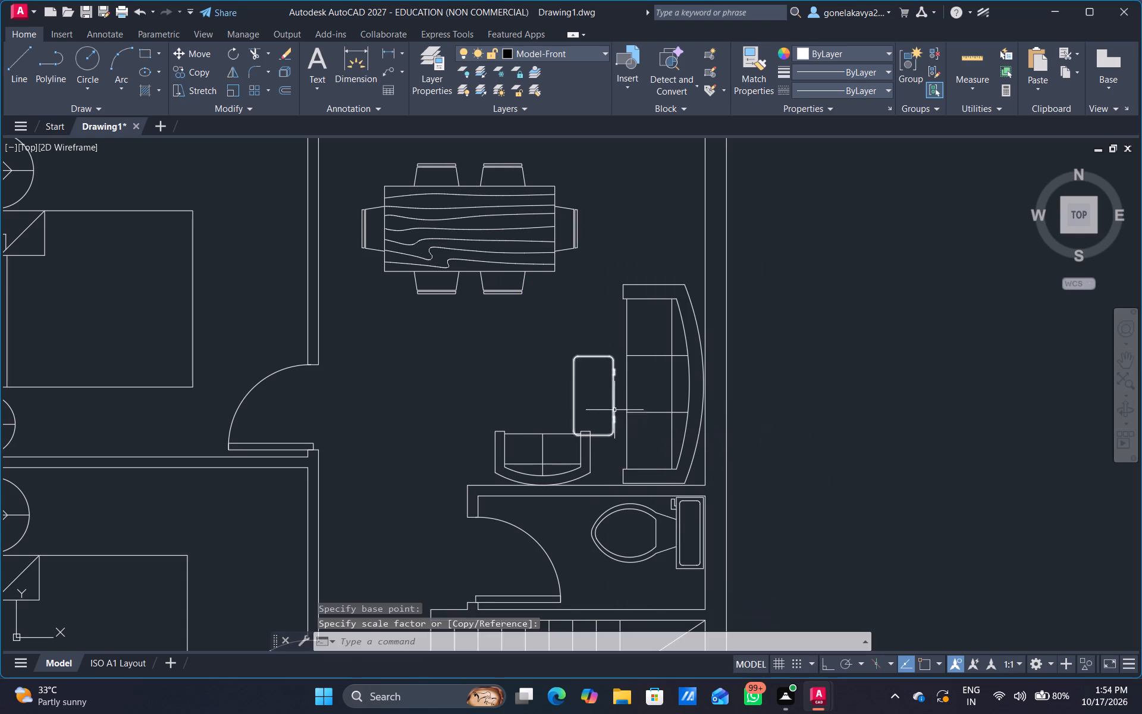
Move the reduced rectangular table clear of the two-seat sofa, centring it in front of the three-seat sofa.
left_click(613, 407)
right_click(617, 407)
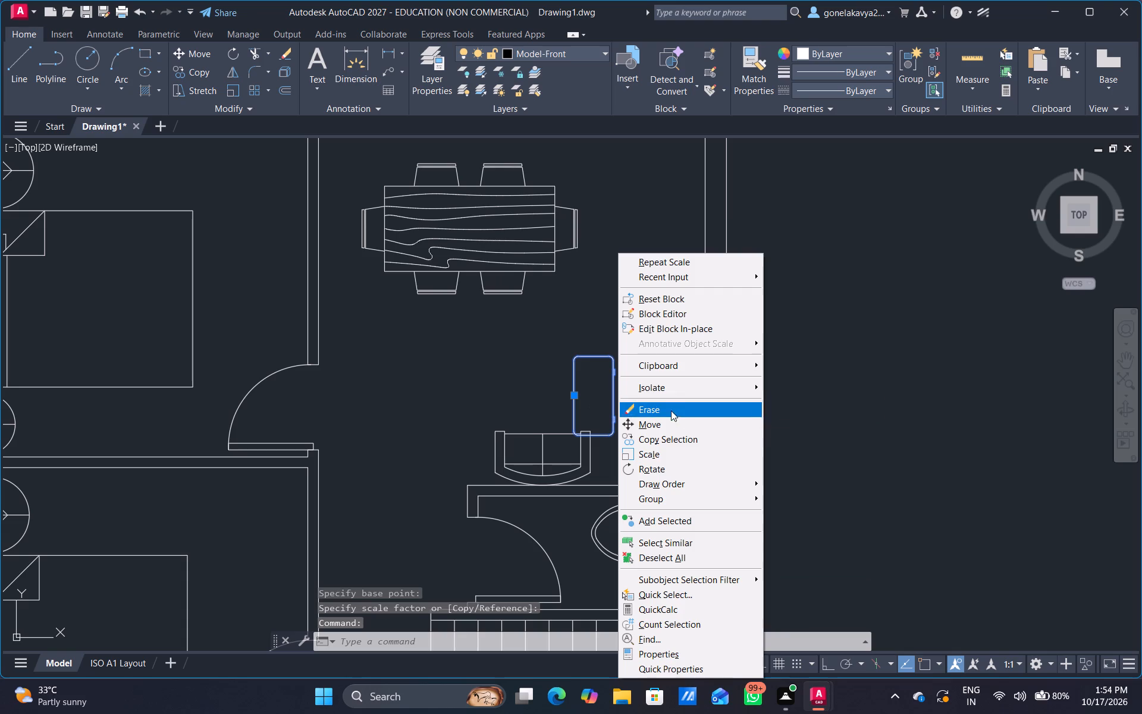
left_click(670, 427)
left_click(620, 438)
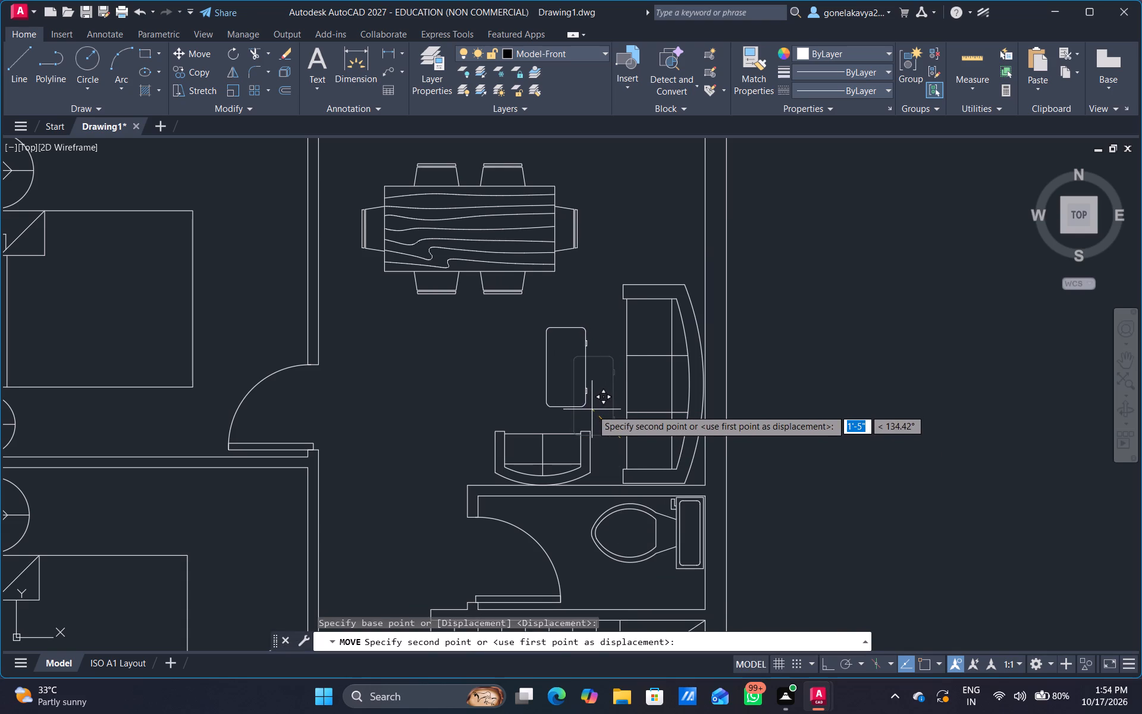
left_click(591, 410)
Erase the remaining loose lamp table, sofa and double bed outside the plan.
scroll(664, 415, "down", 2)
middle_click_drag(600, 420, 420, 420)
scroll(420, 420, "down", 1)
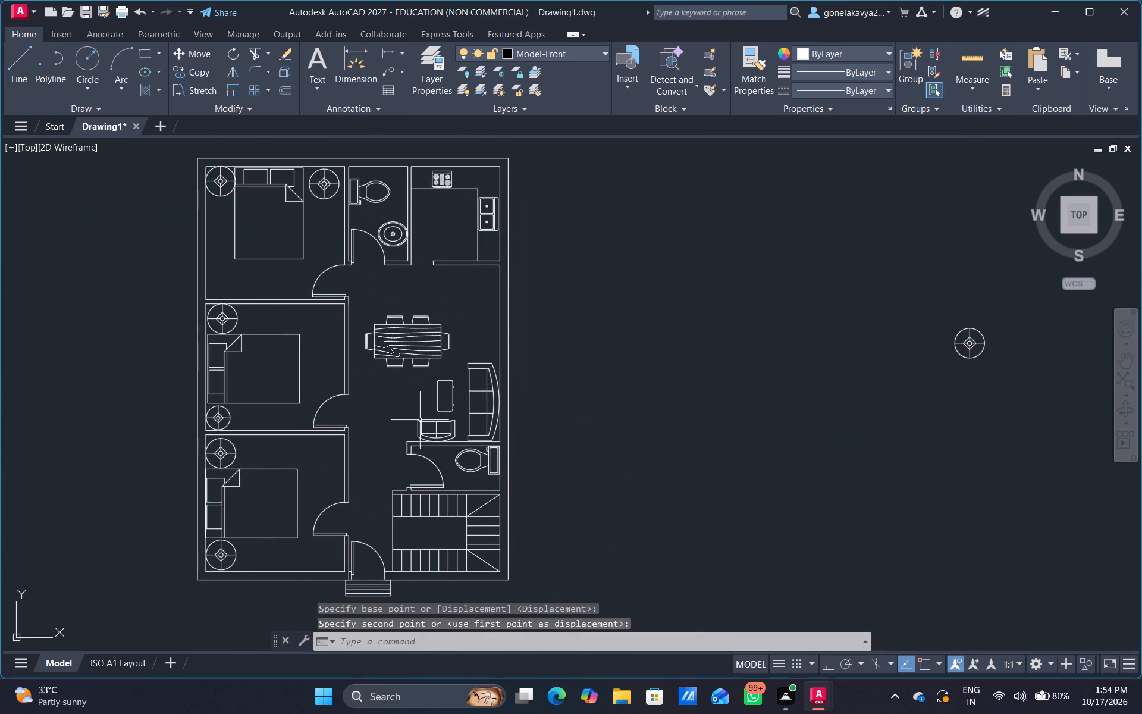
scroll(420, 420, "down", 1)
left_click_drag(829, 554, 637, 286)
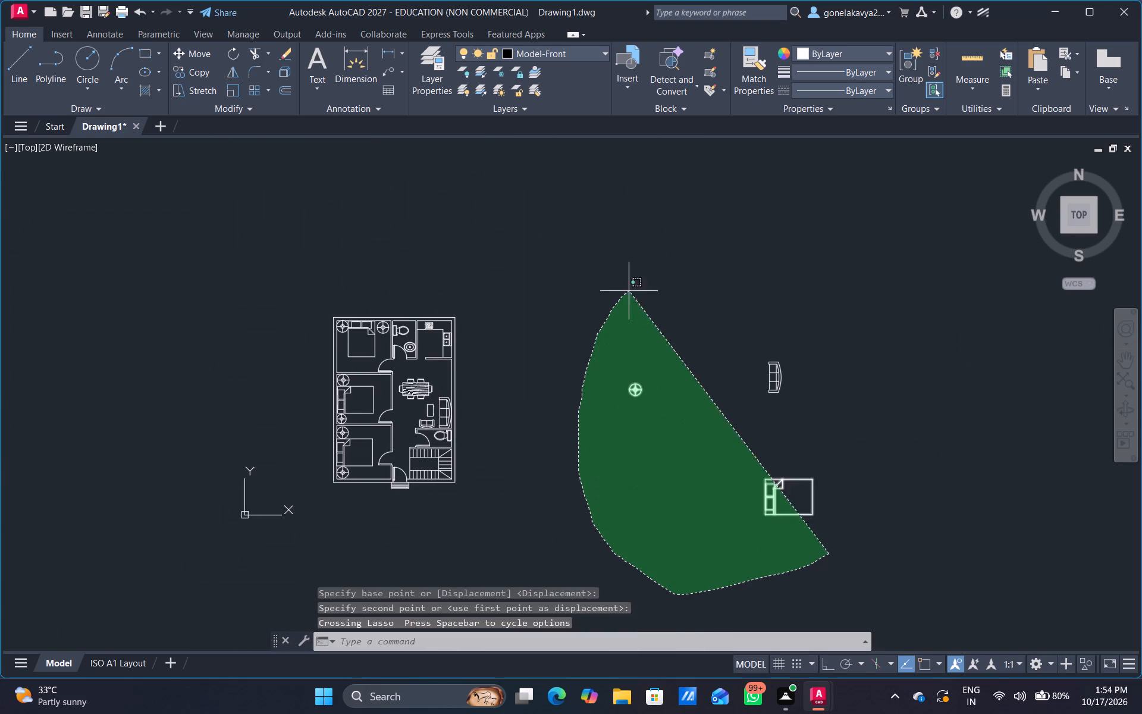
left_click_drag(637, 286, 893, 411)
key("Delete")
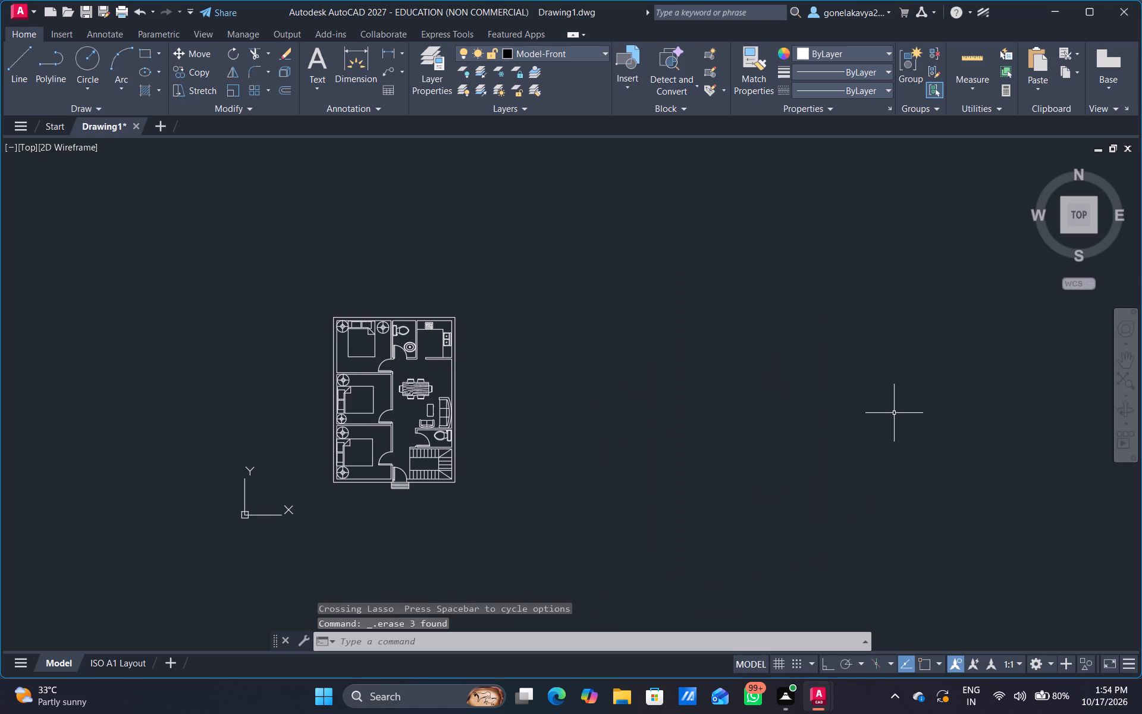
With ortho on, draw a narrow horizontal rectangle in the empty area west of the plan, with vertical sides of 9".
scroll(369, 300, "up", 2)
middle_click_drag(338, 425, 365, 407)
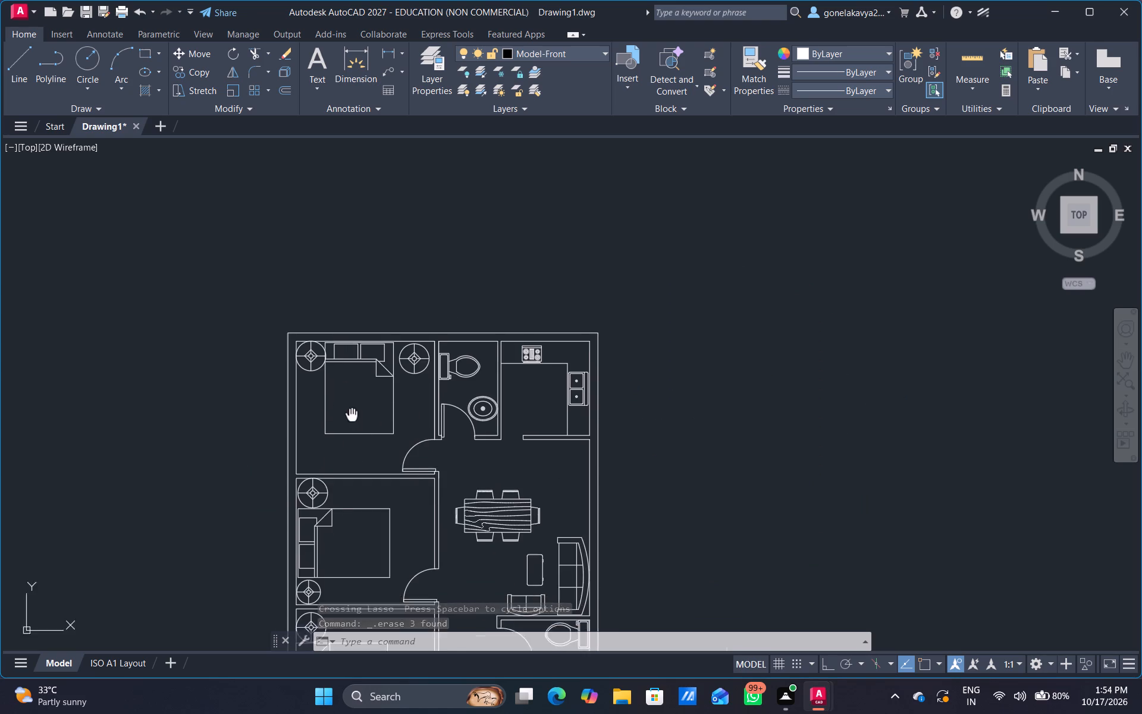
middle_click_drag(365, 407, 473, 360)
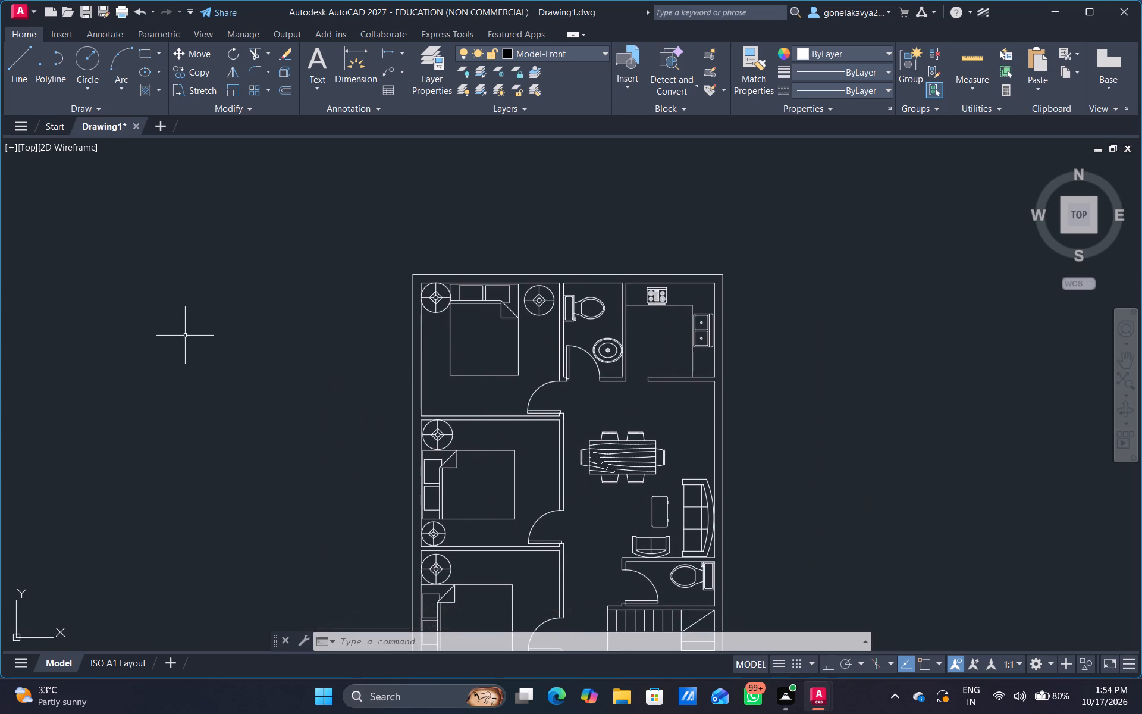
key("l")
key("Return")
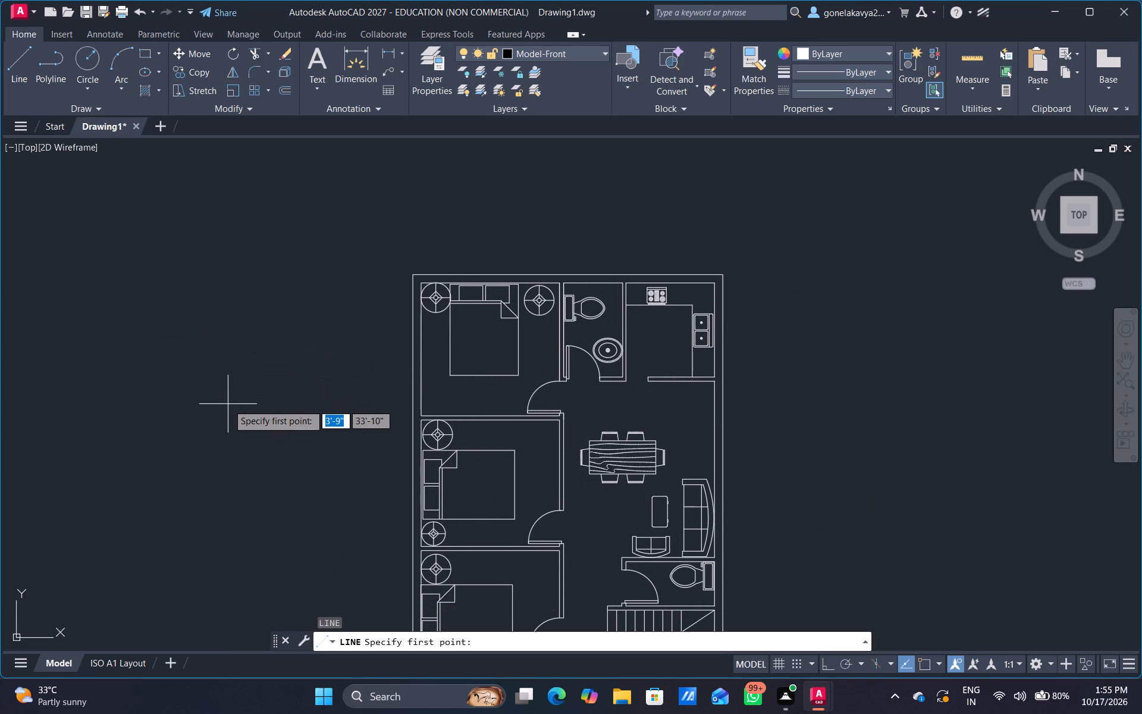
left_click(211, 414)
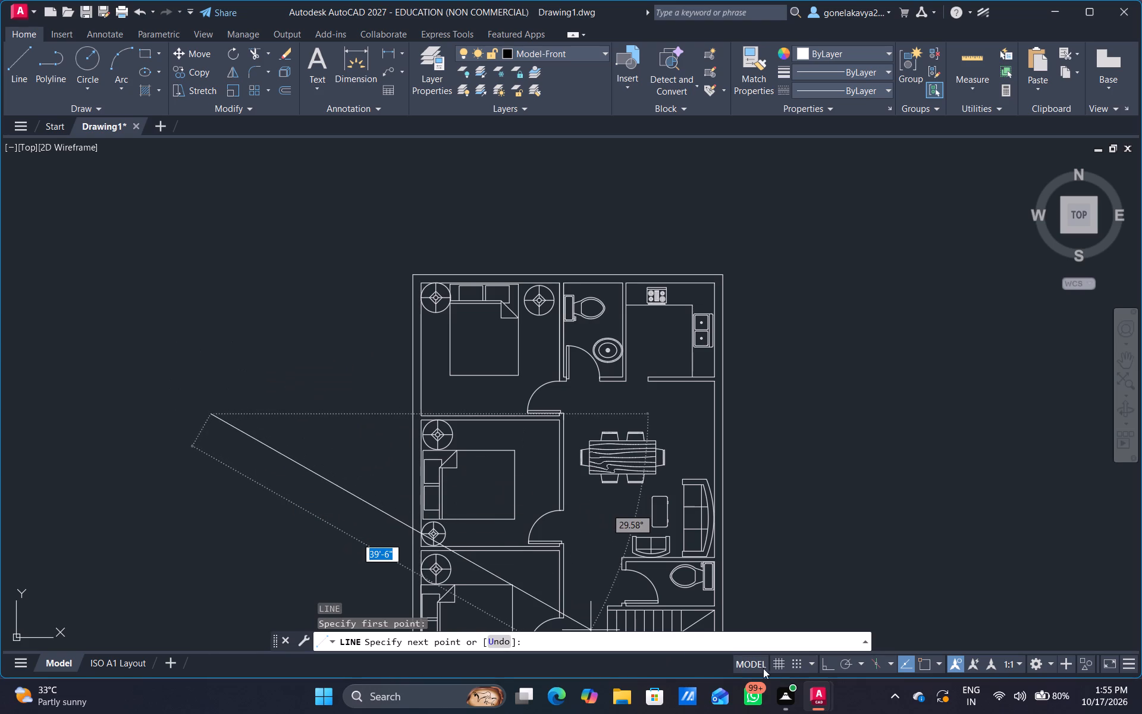
left_click(827, 667)
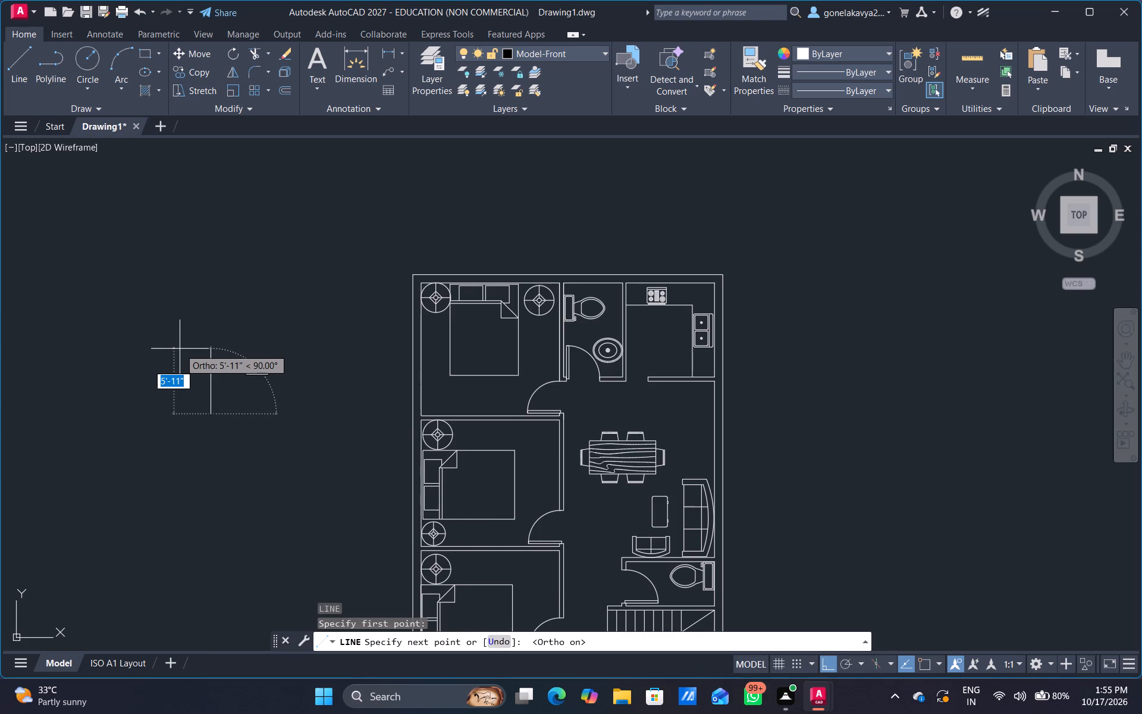
type("9'")
key("Return")
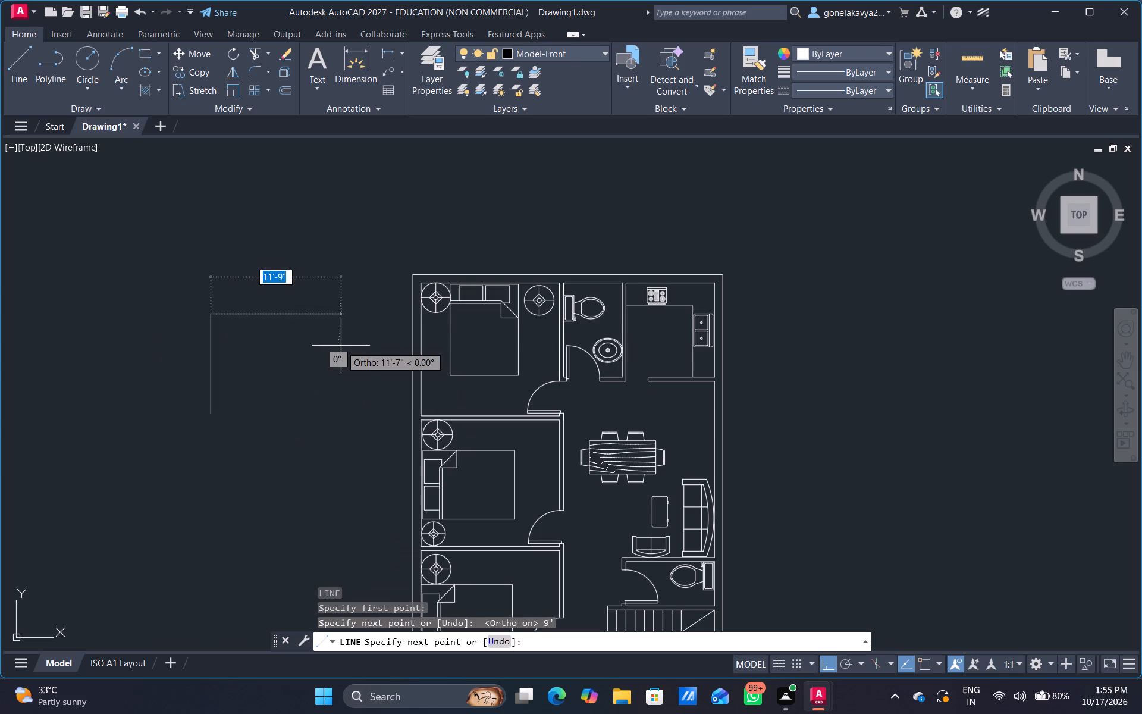
key("ctrl+z")
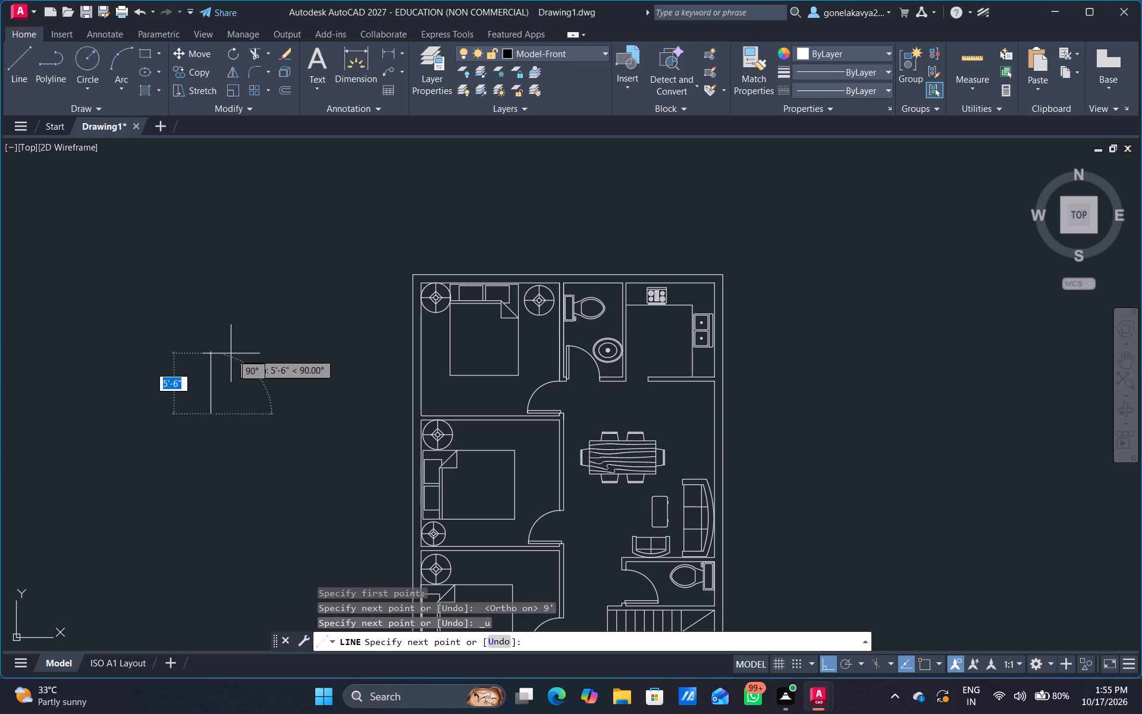
key("9")
key("shift+quotedbl")
key("Return")
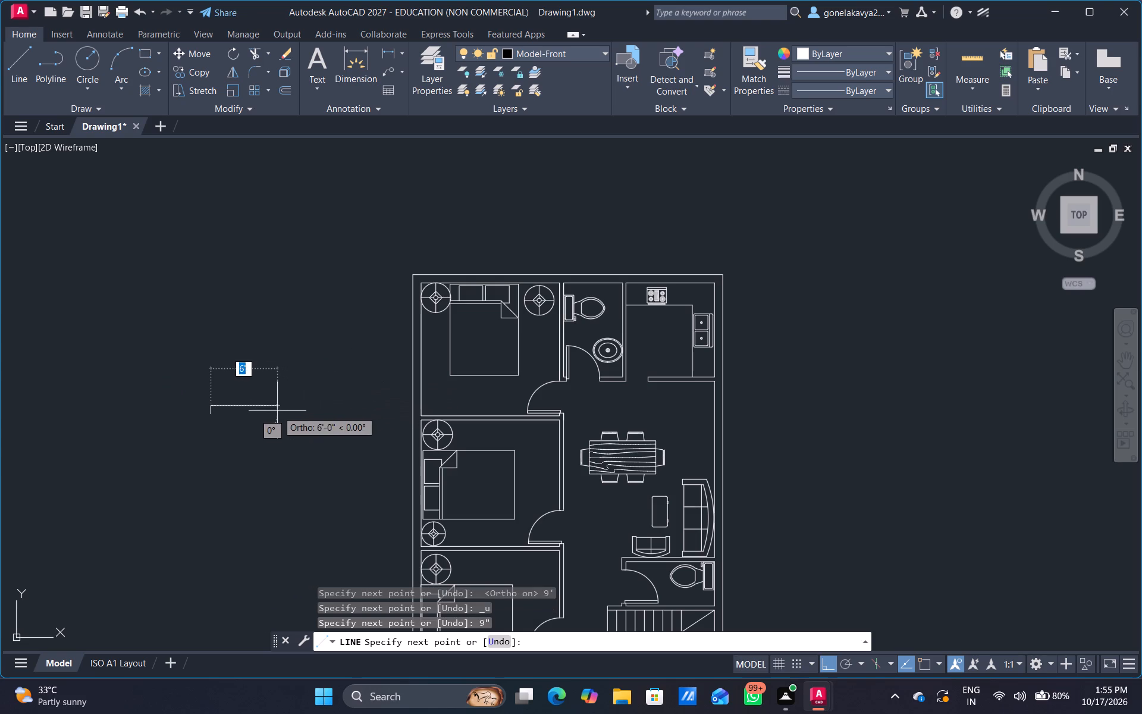
left_click(240, 412)
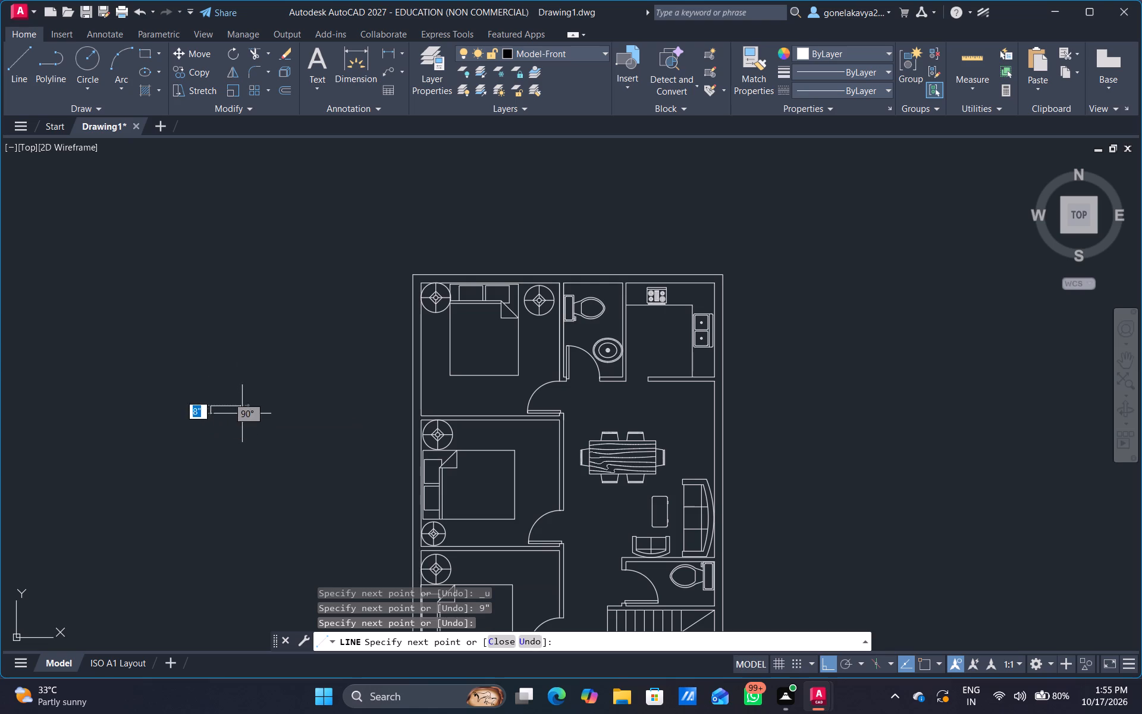
type("9\"")
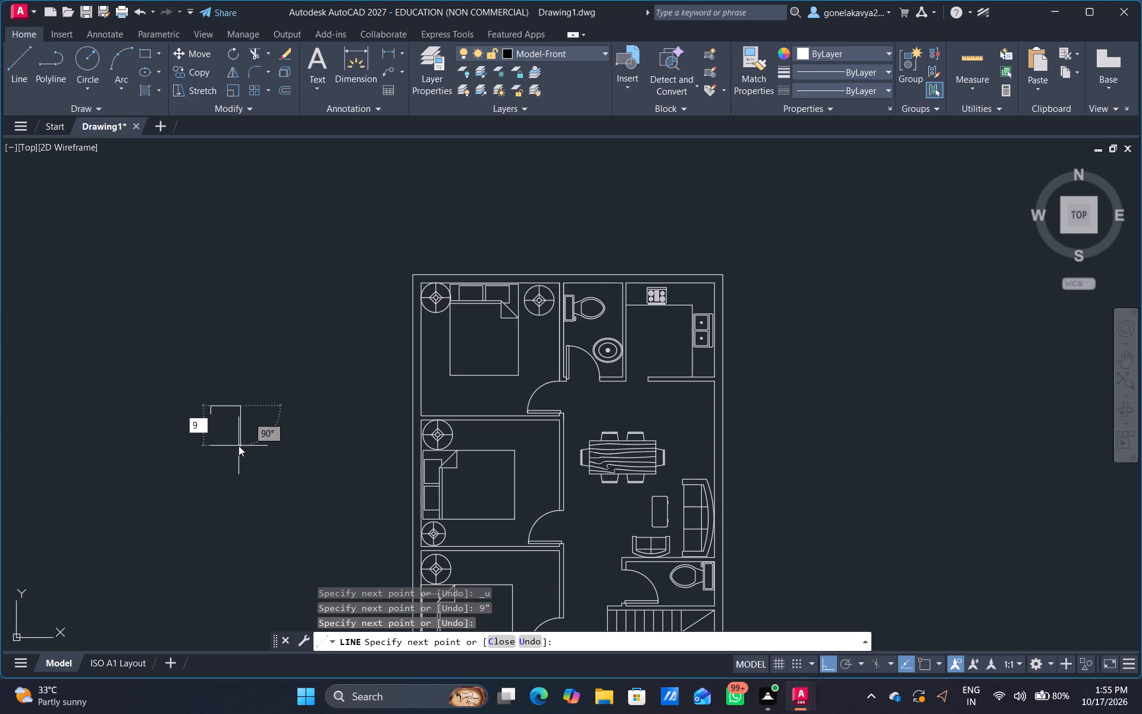
key("Return")
left_click(127, 415)
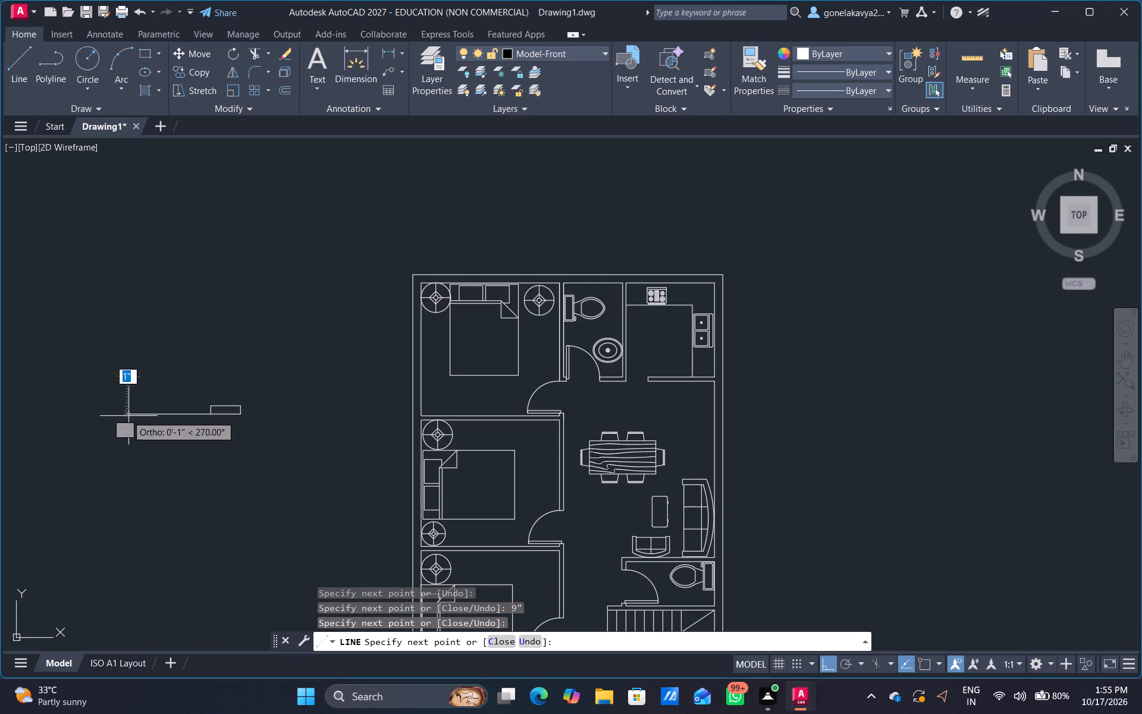
key("Escape")
Trim off the bottom line's overshoot beyond the narrow rectangle's left side.
scroll(205, 422, "up", 2)
middle_click_drag(218, 434, 379, 484)
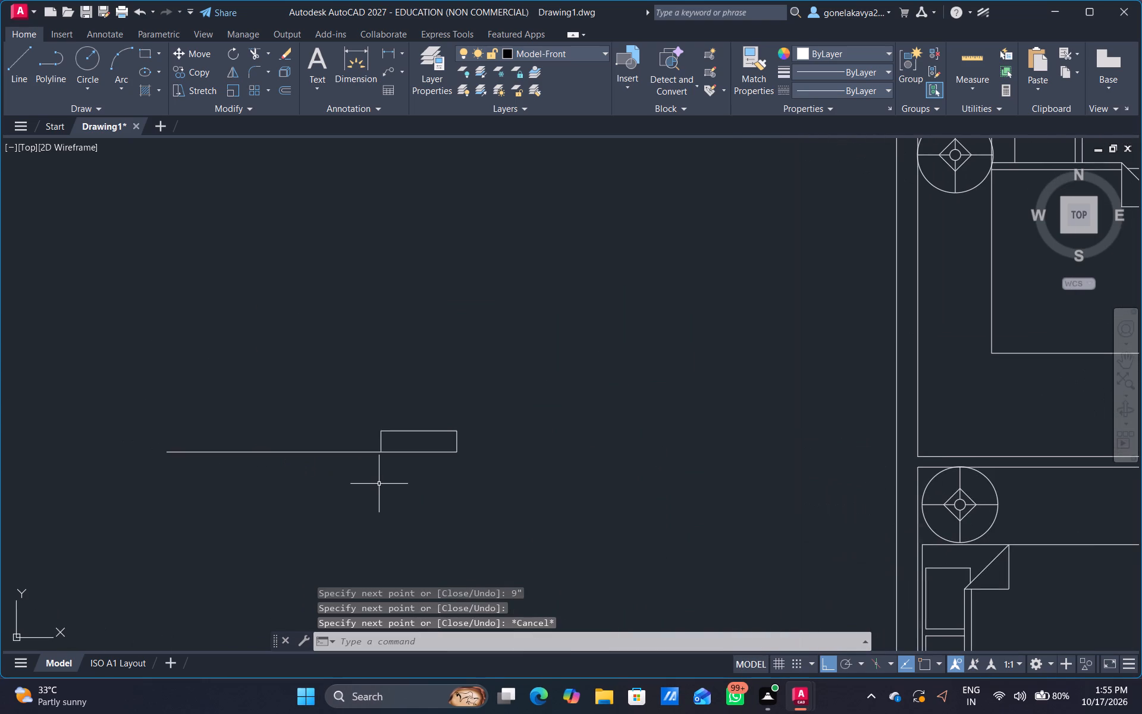
type("TR")
key("space")
left_click_drag(326, 436, 334, 519)
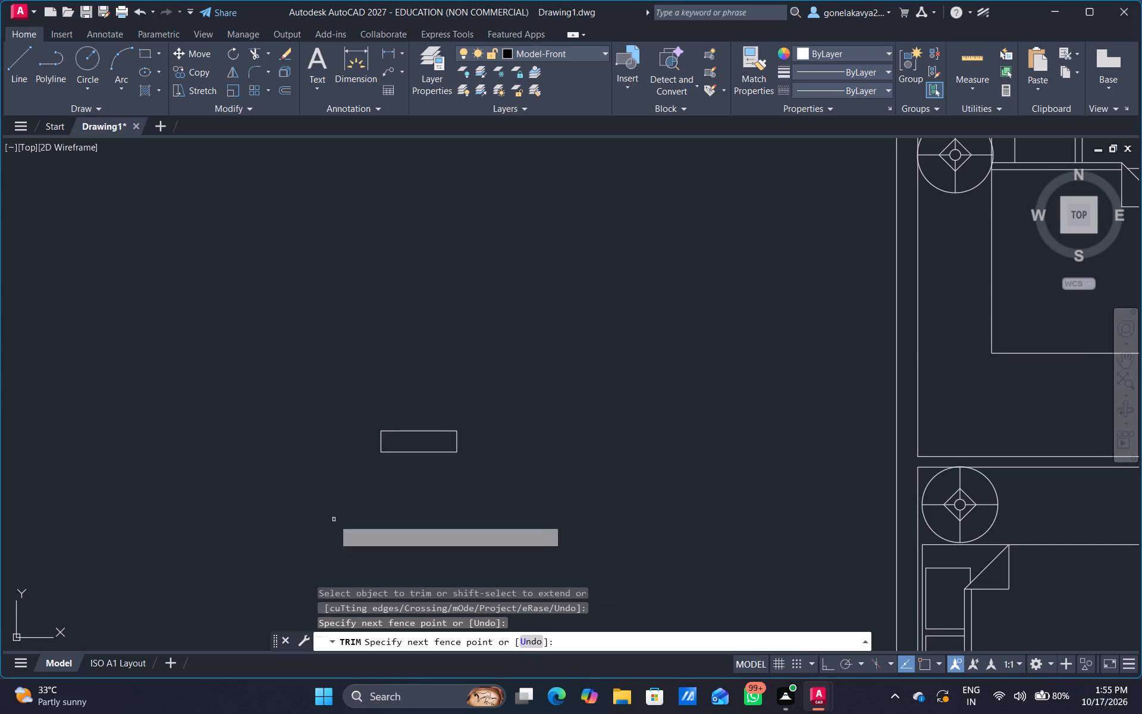
scroll(397, 505, "up", 1)
middle_click_drag(401, 491, 375, 555)
key("Escape")
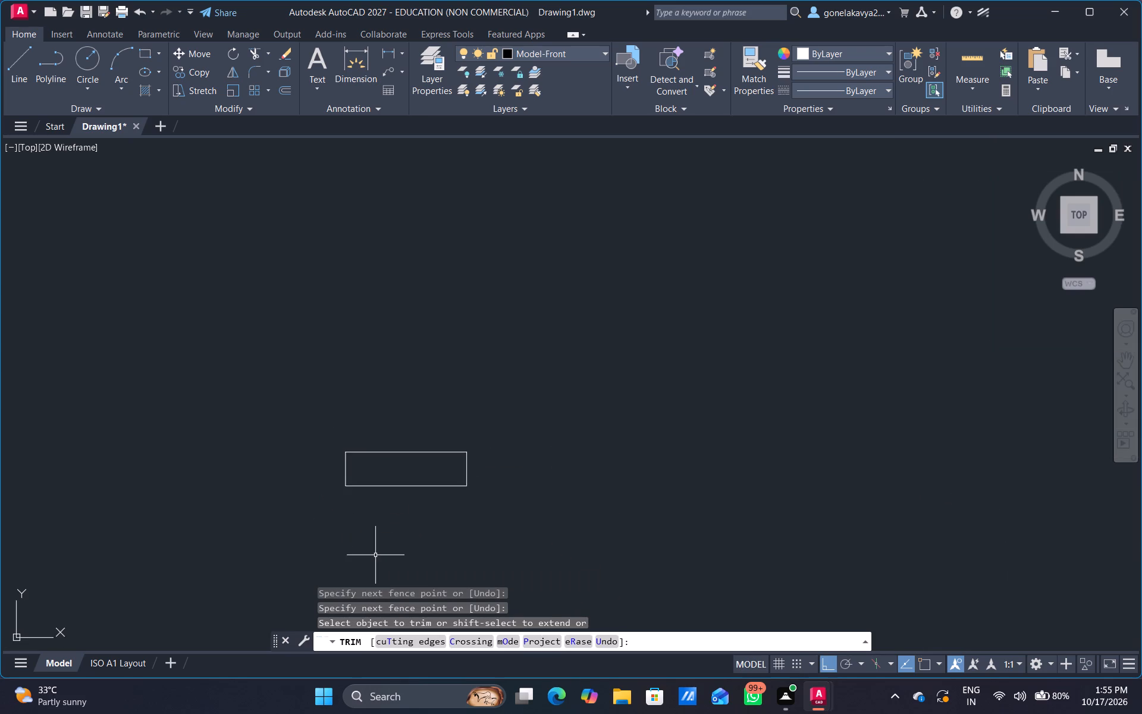
Offset the rectangle's bottom and top lines 6" inward to form the two inner lines of the window symbol.
key("o")
key("Return")
key("4")
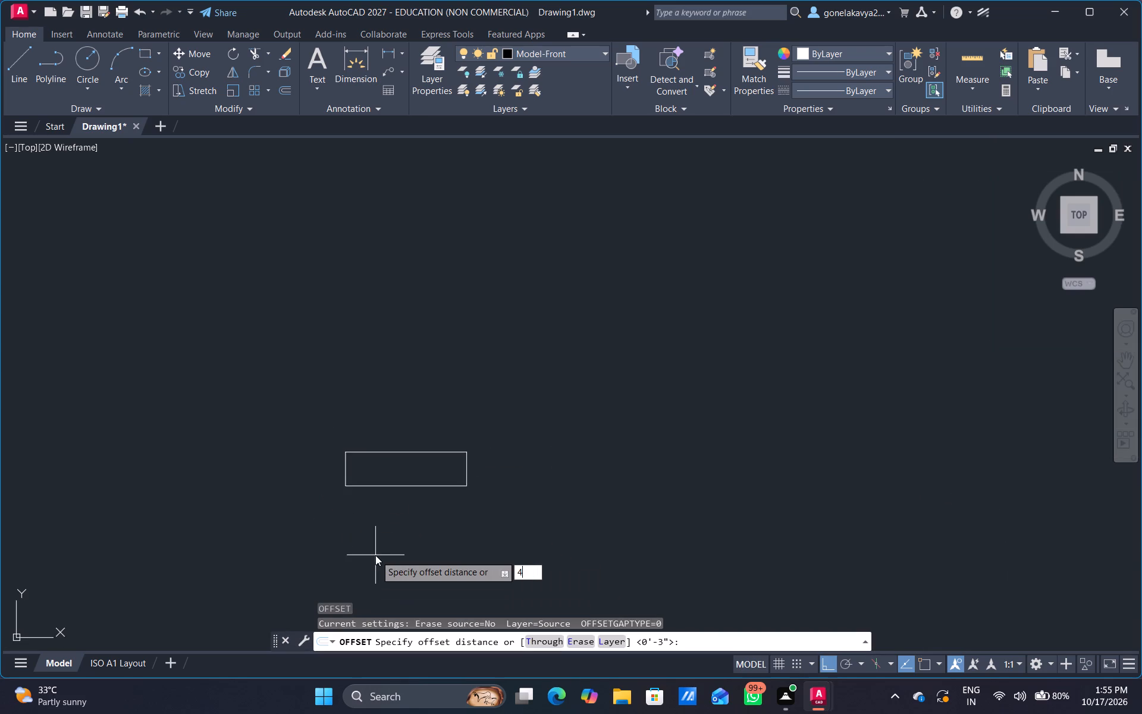
key("BackSpace")
key("6")
key("shift+quotedbl")
key("Return")
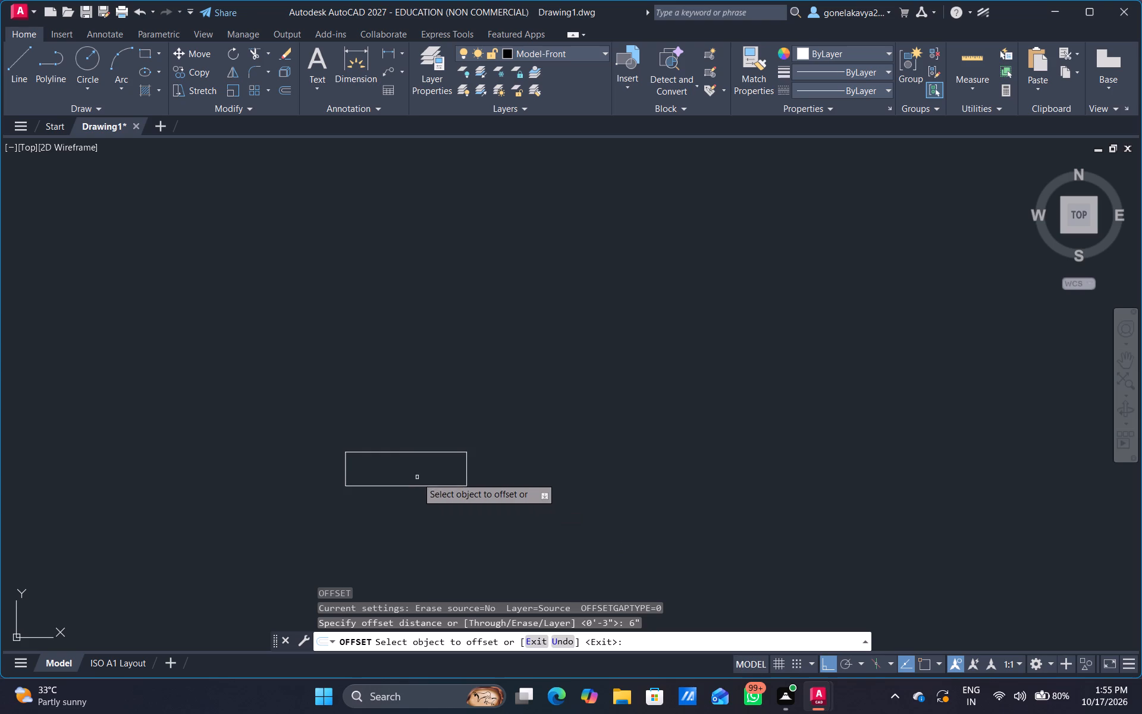
left_click(418, 486)
left_click(420, 475)
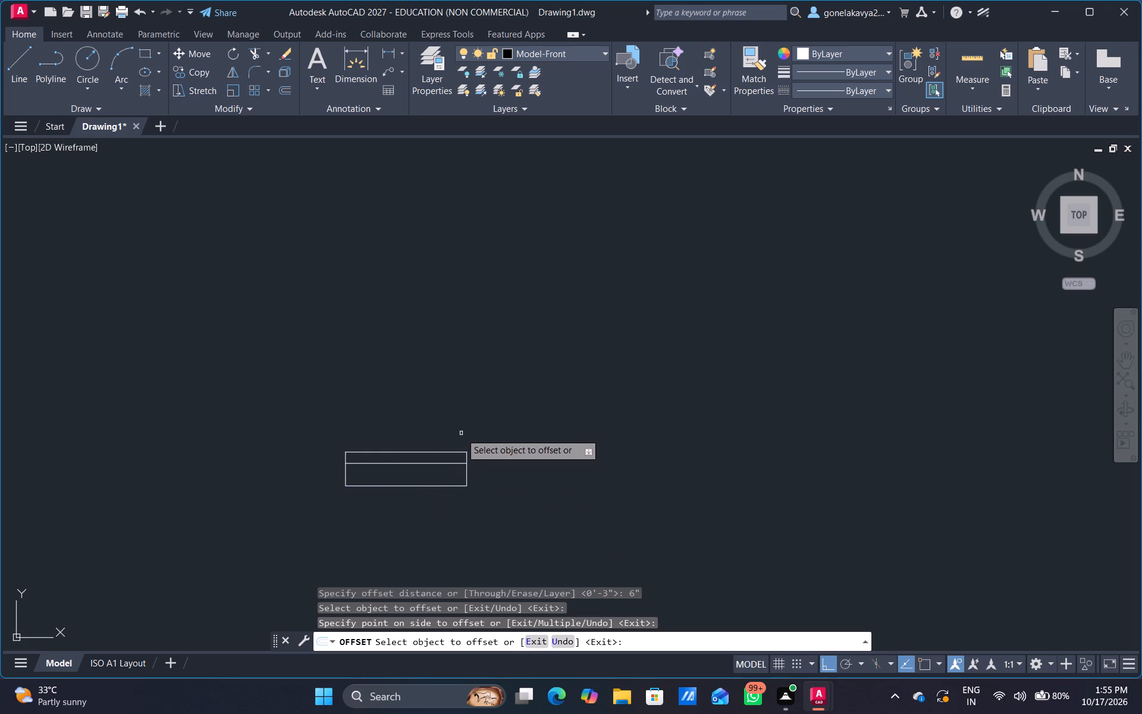
left_click(448, 450)
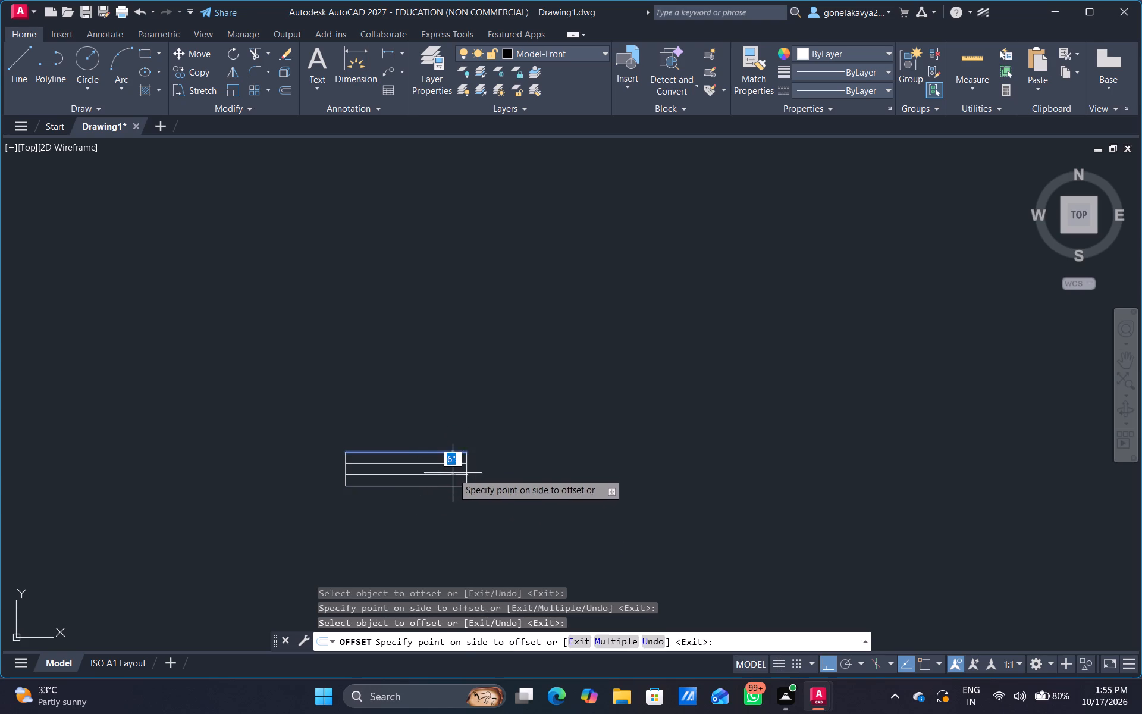
left_click(453, 473)
key("Escape")
Copy the complete horizontal window symbol to the empty space on its right, level with the original.
left_click_drag(478, 491, 694, 353)
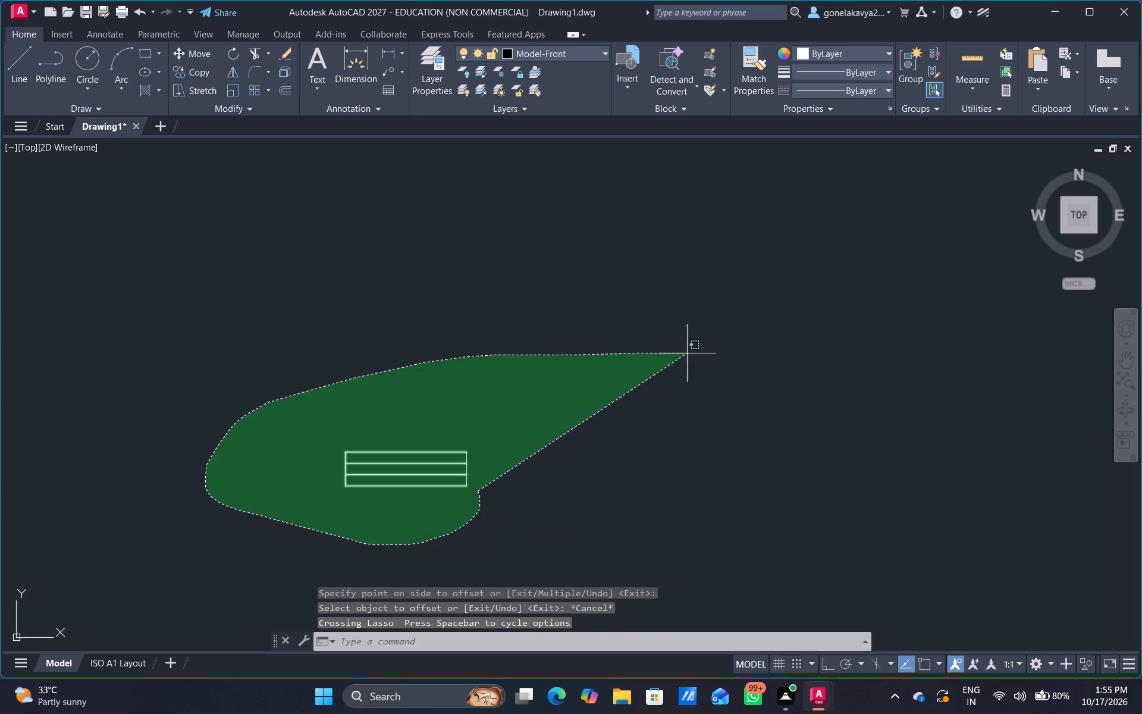
left_click_drag(694, 353, 548, 407)
right_click(487, 430)
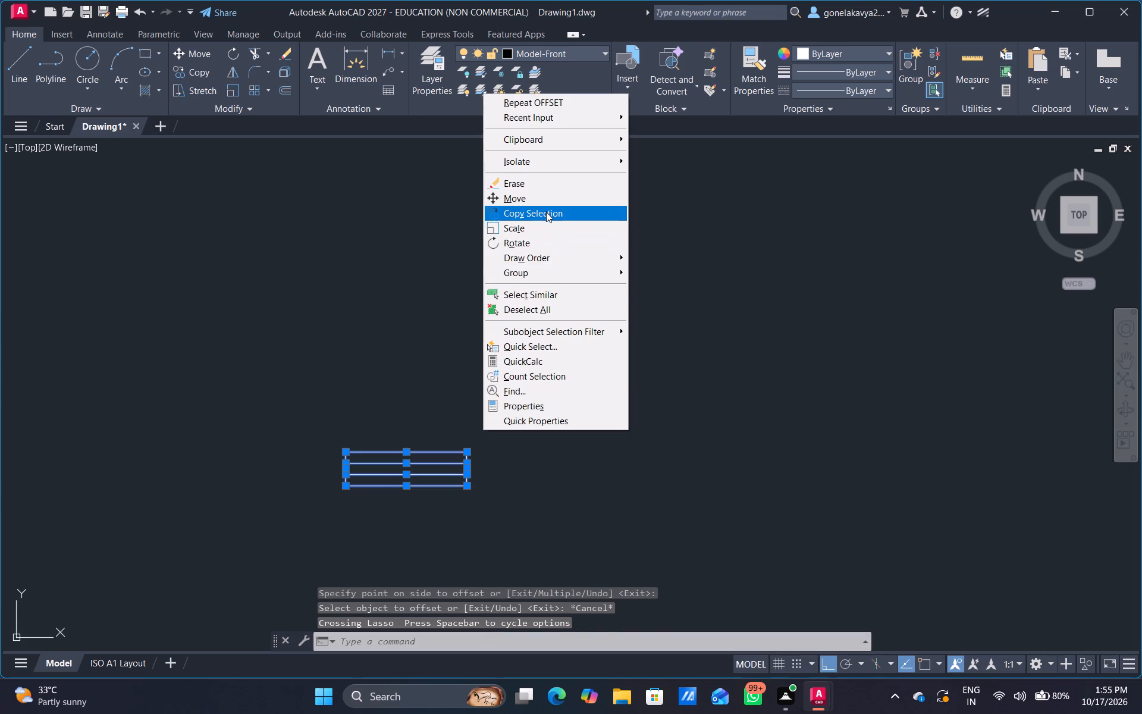
left_click(546, 210)
left_click_drag(494, 429, 499, 432)
left_click(780, 406)
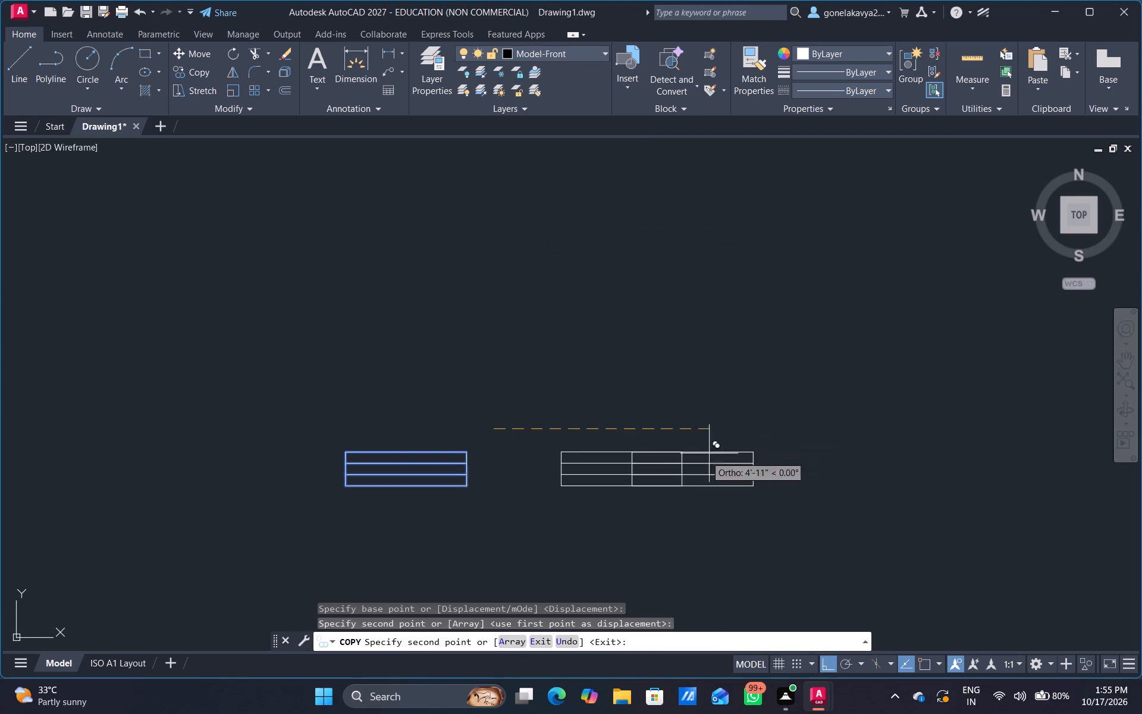
key("Escape")
Rotate the copied window symbol so that it stands vertically.
left_click_drag(758, 514, 808, 459)
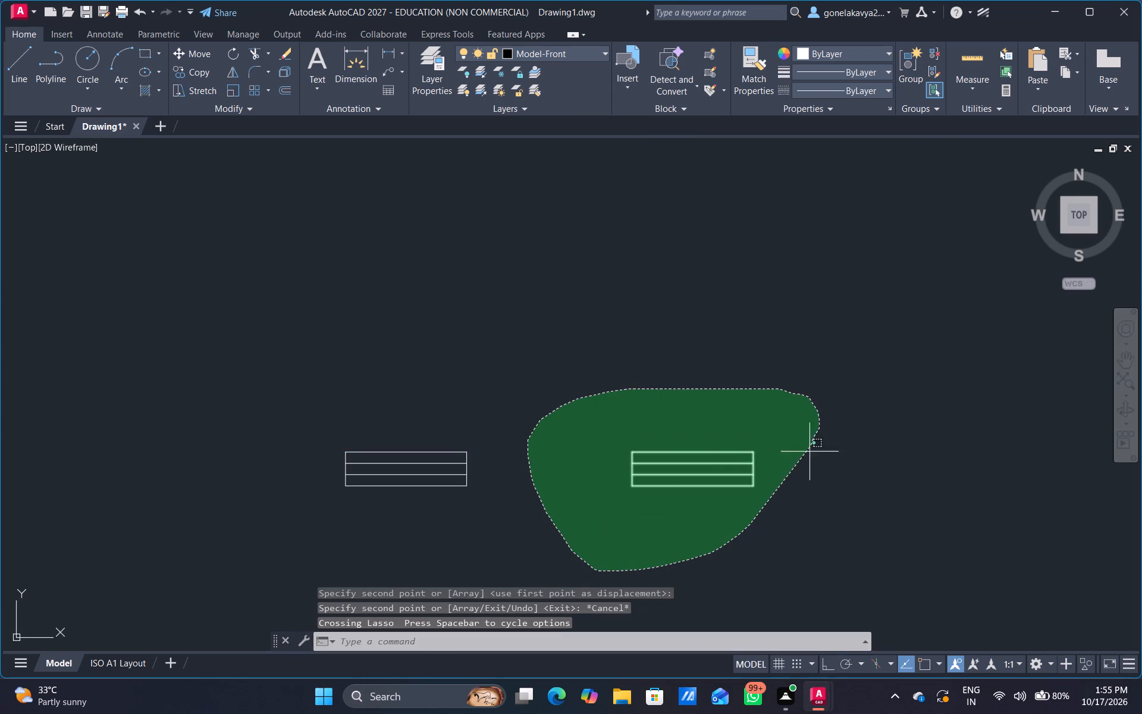
left_click_drag(808, 459, 804, 477)
right_click(796, 486)
left_click(843, 297)
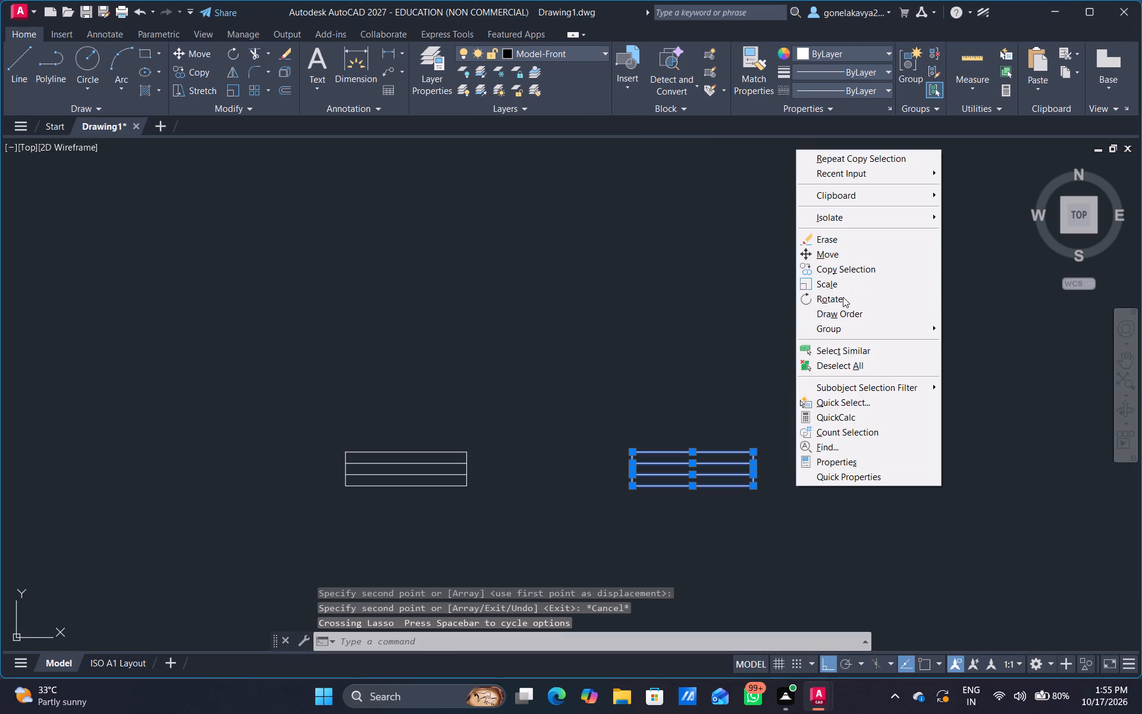
left_click_drag(804, 556, 796, 568)
left_click(787, 578)
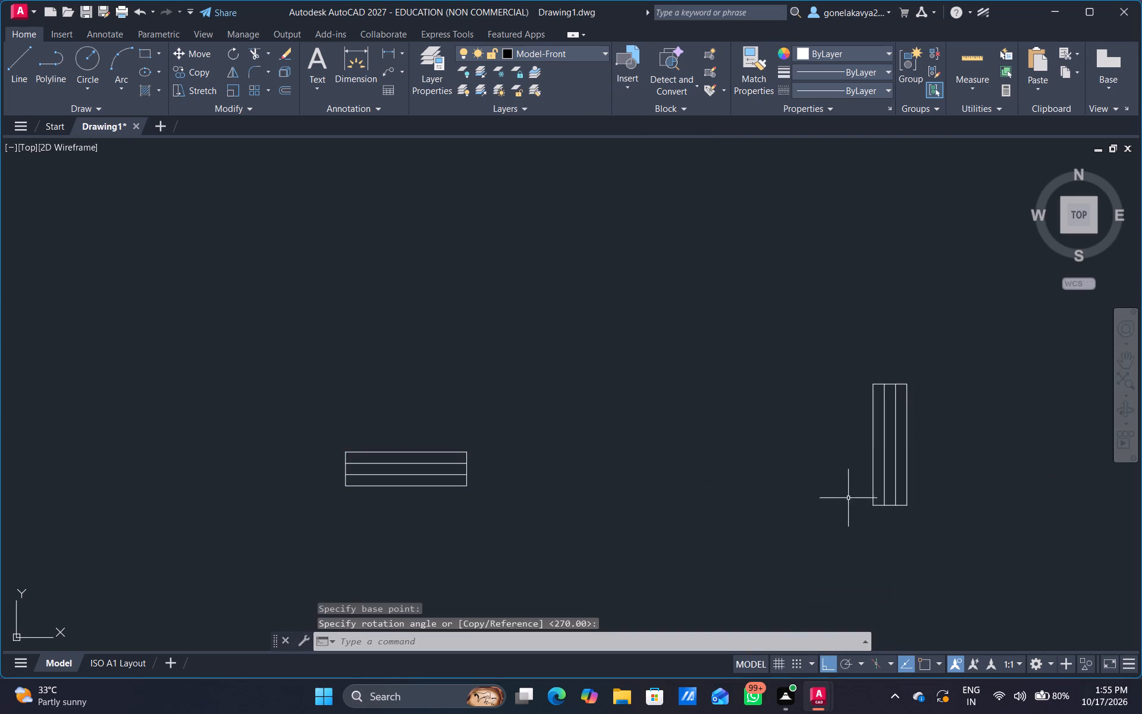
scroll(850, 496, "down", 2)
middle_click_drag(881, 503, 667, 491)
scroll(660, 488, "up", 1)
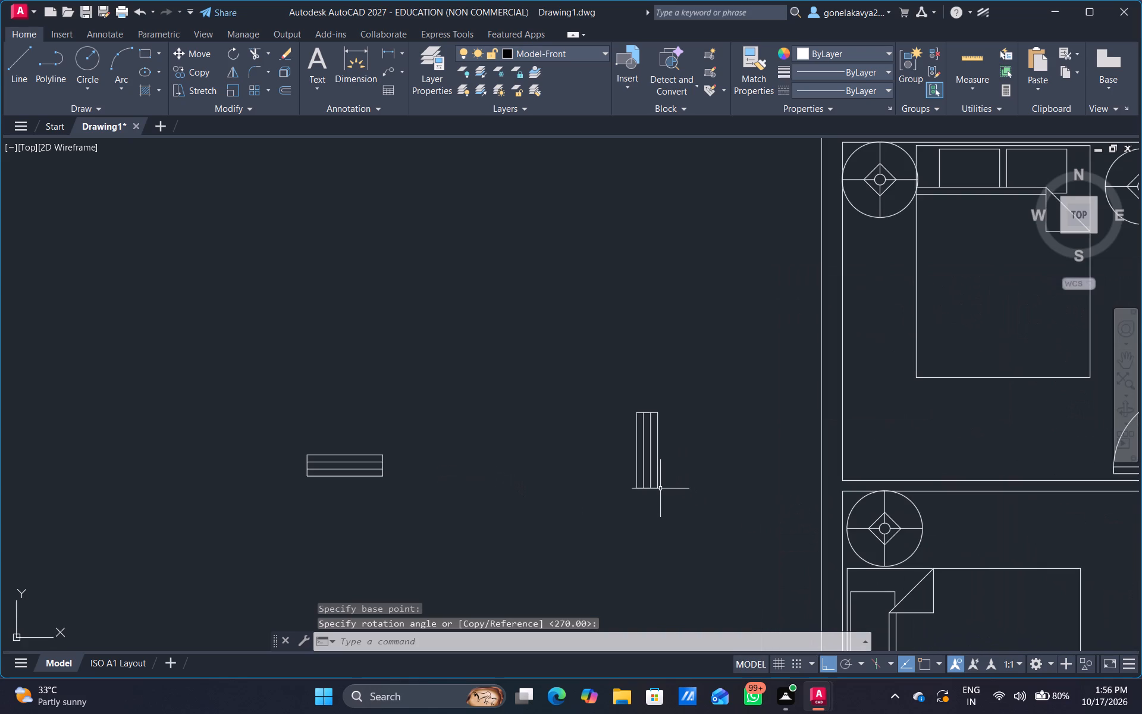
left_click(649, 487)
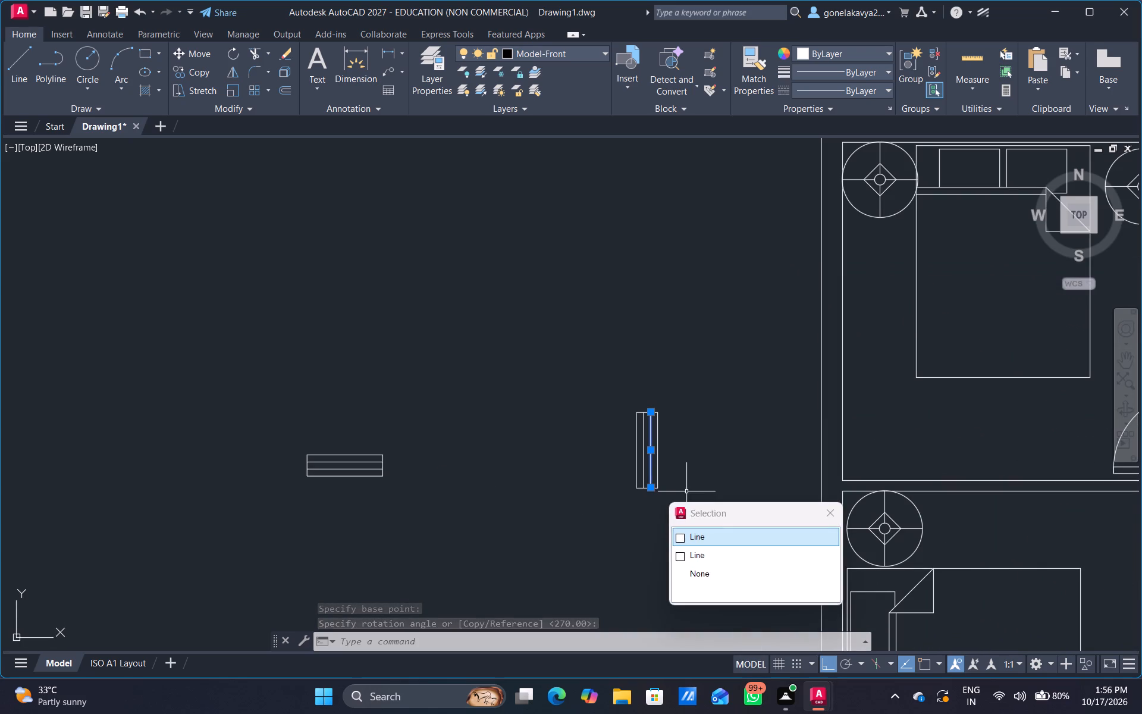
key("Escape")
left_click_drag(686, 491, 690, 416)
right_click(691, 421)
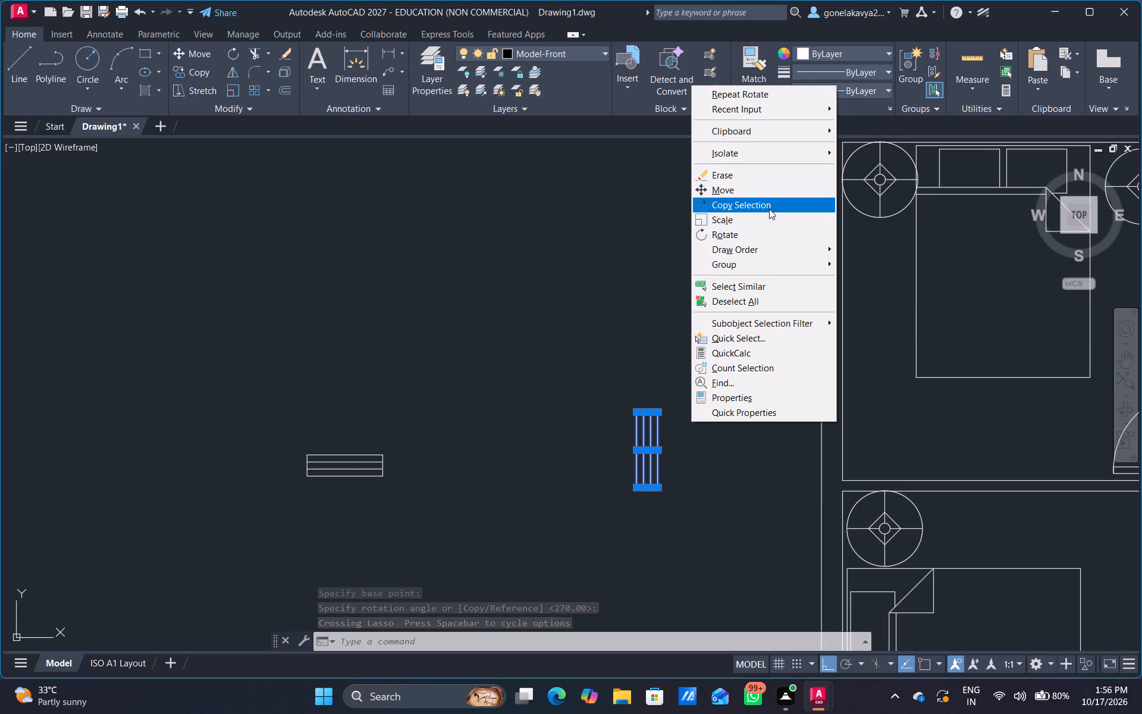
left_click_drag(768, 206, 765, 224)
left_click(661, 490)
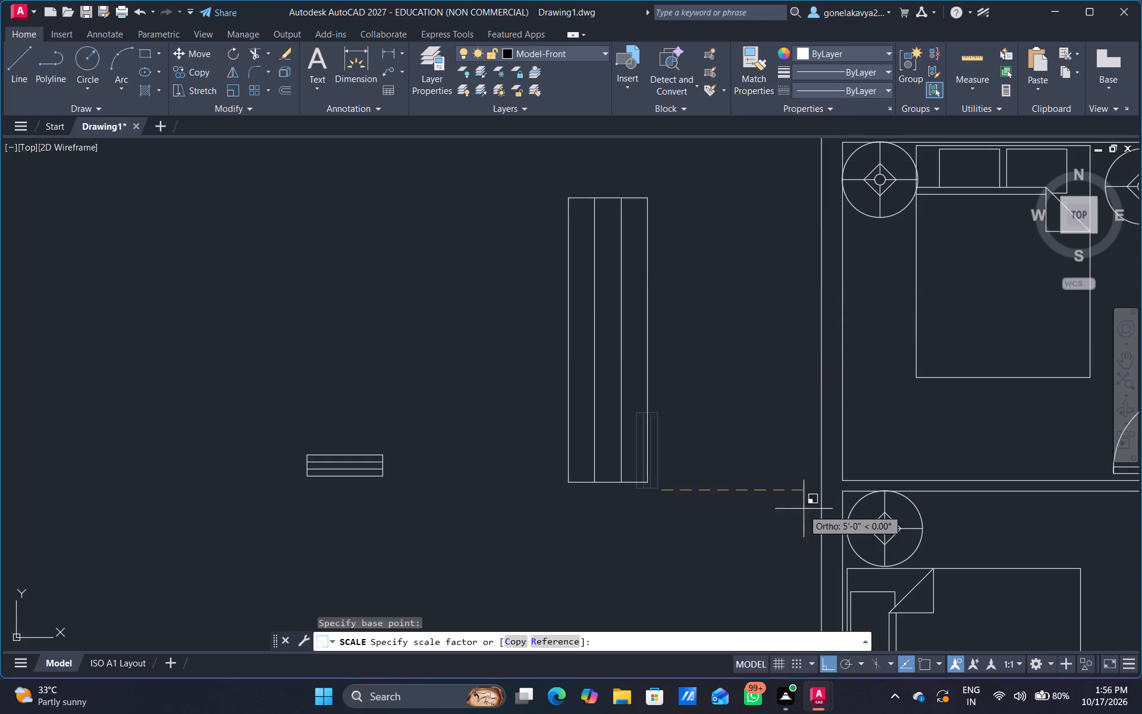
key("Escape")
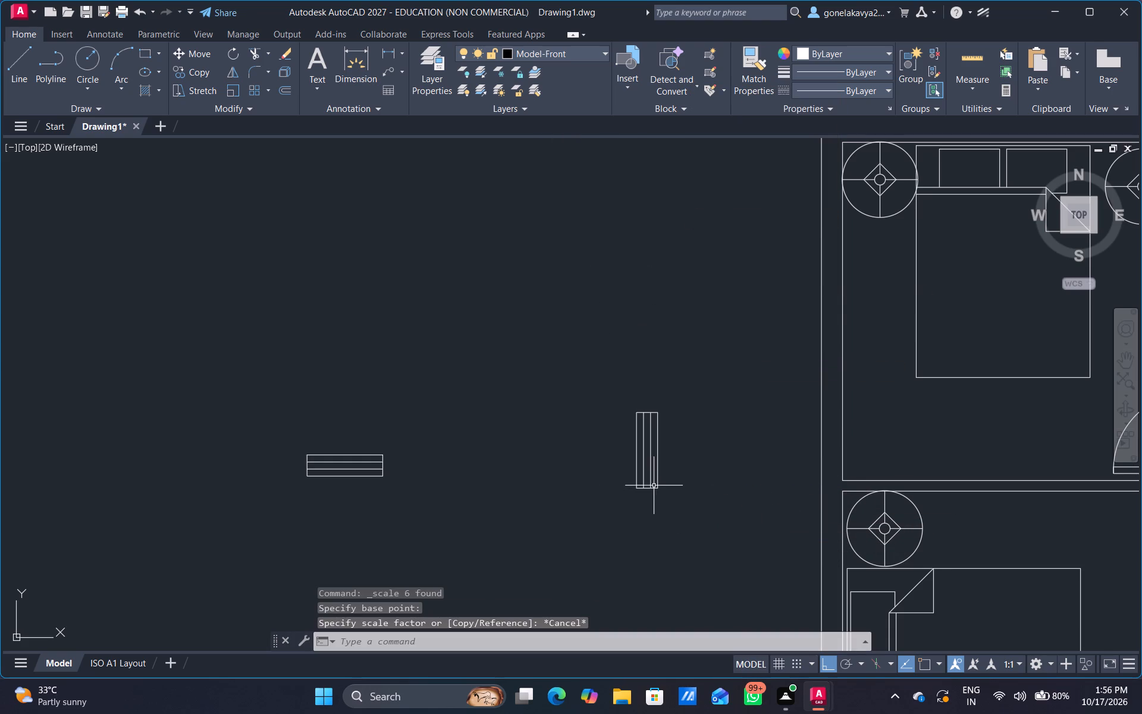
With Ortho off, copy the vertical window symbol from its lower-right corner into the left outer wall beside the middle bedroom's bed.
left_click_drag(685, 504, 708, 433)
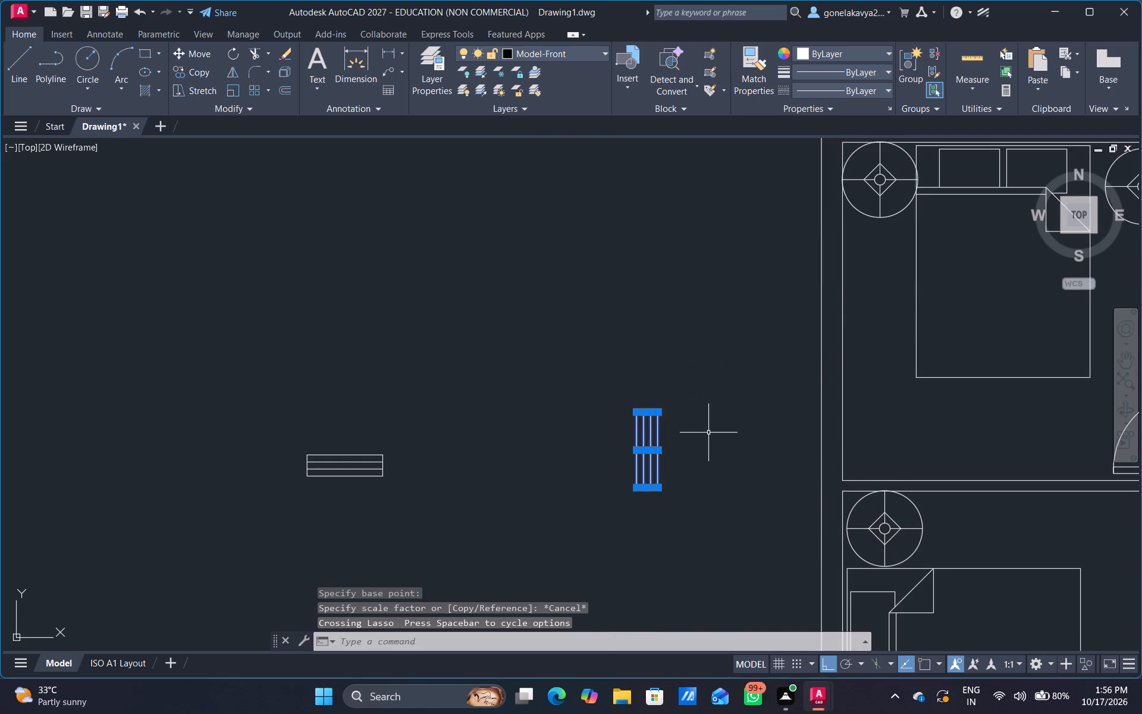
right_click(708, 433)
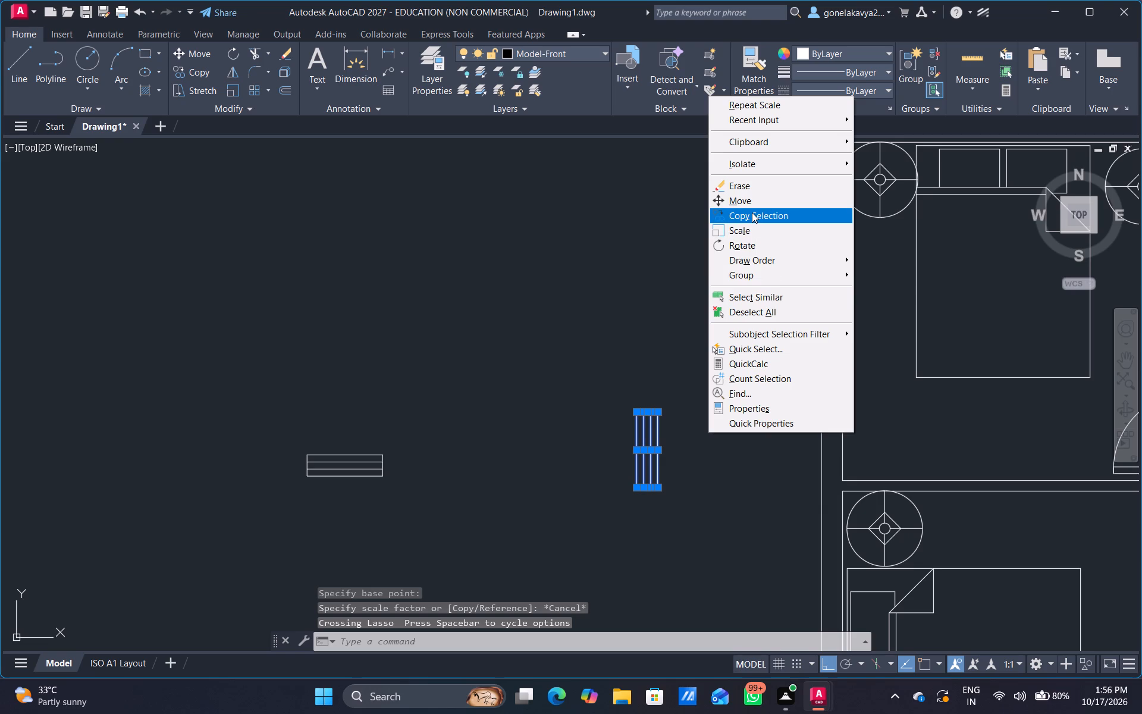
left_click(753, 212)
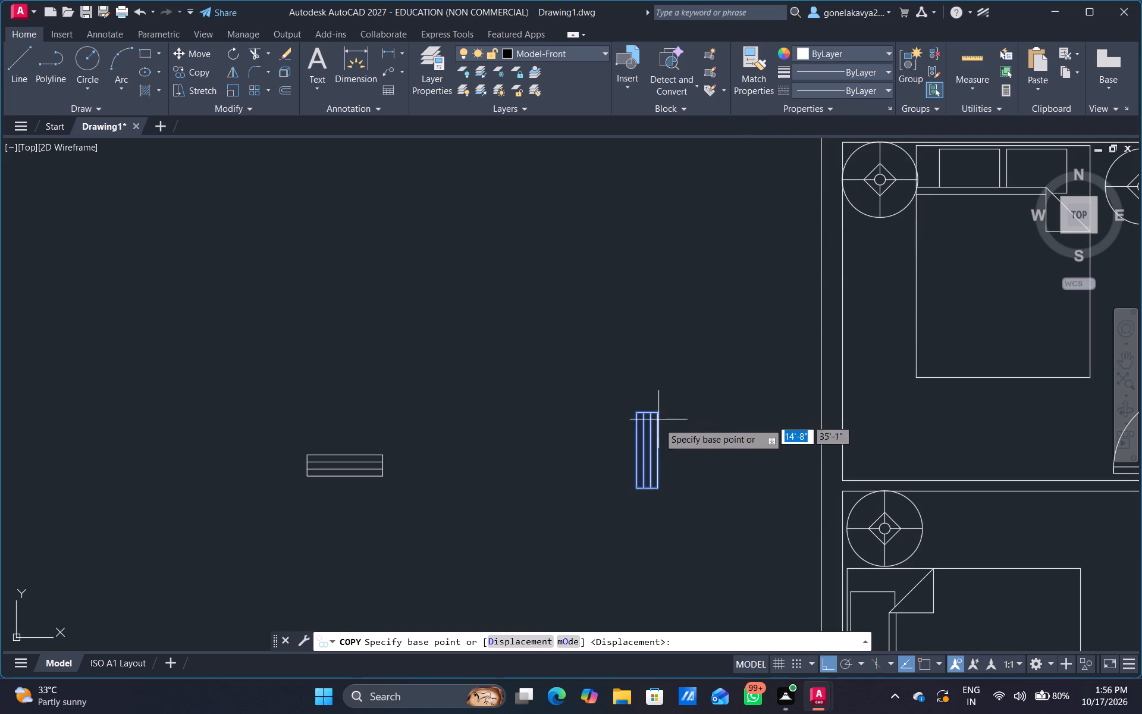
left_click(660, 489)
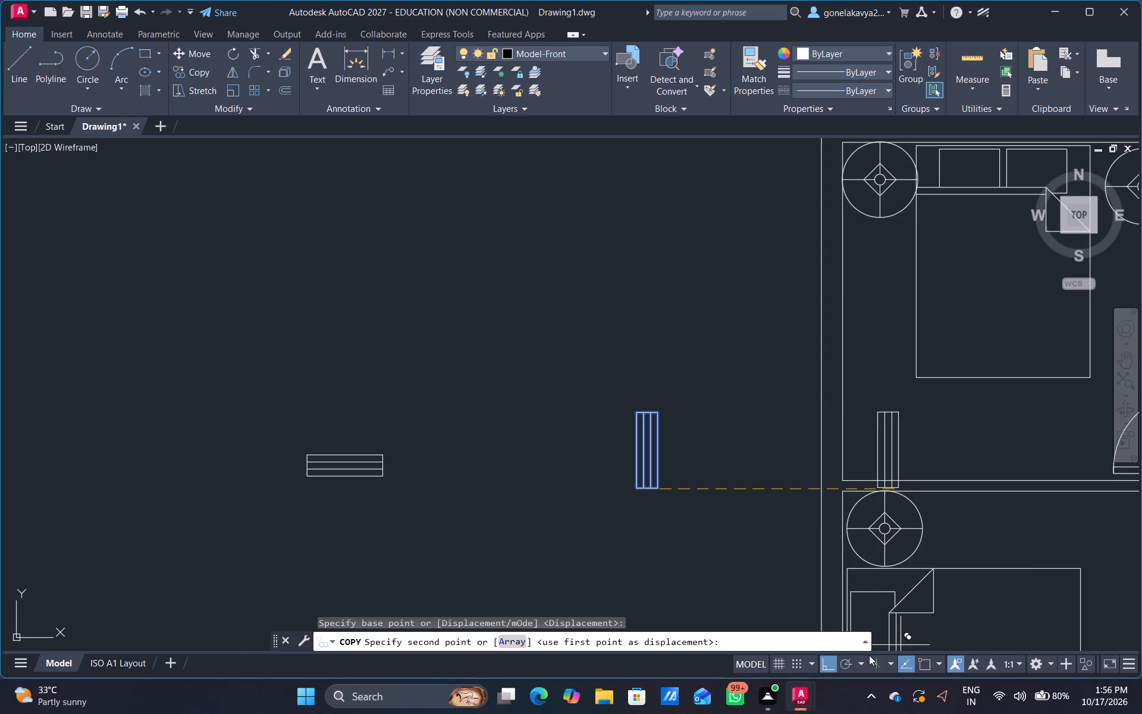
left_click(834, 668)
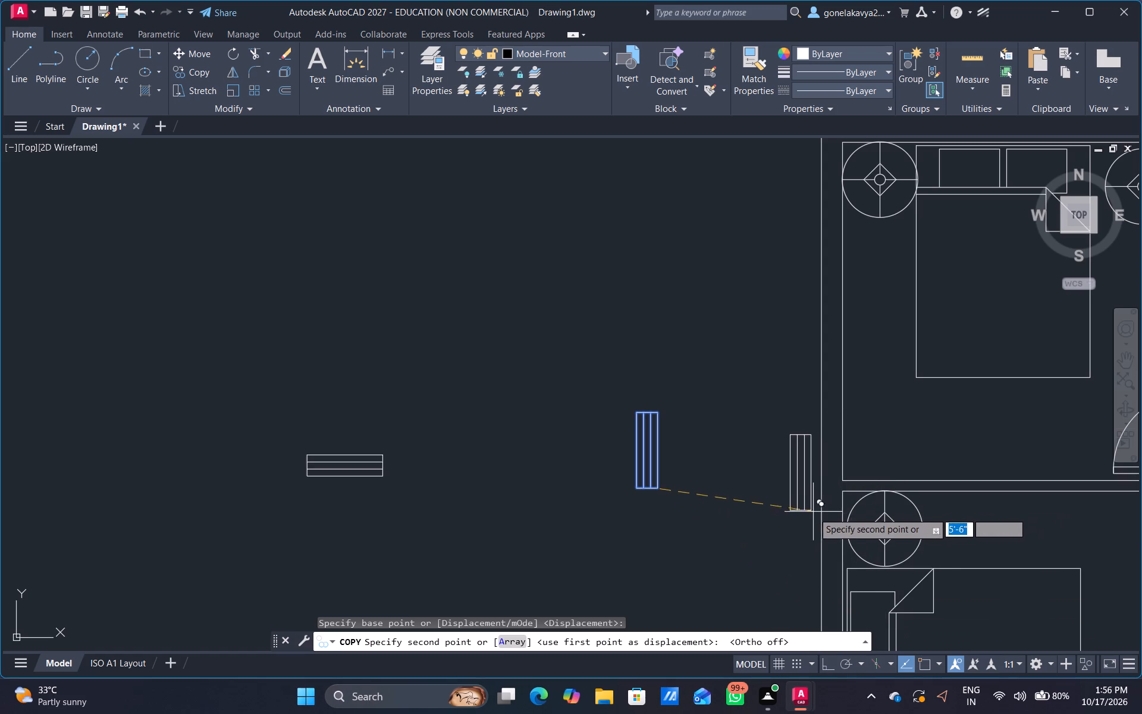
middle_click_drag(798, 494, 782, 458)
middle_click_drag(846, 387, 752, 713)
scroll(846, 387, "up", 1)
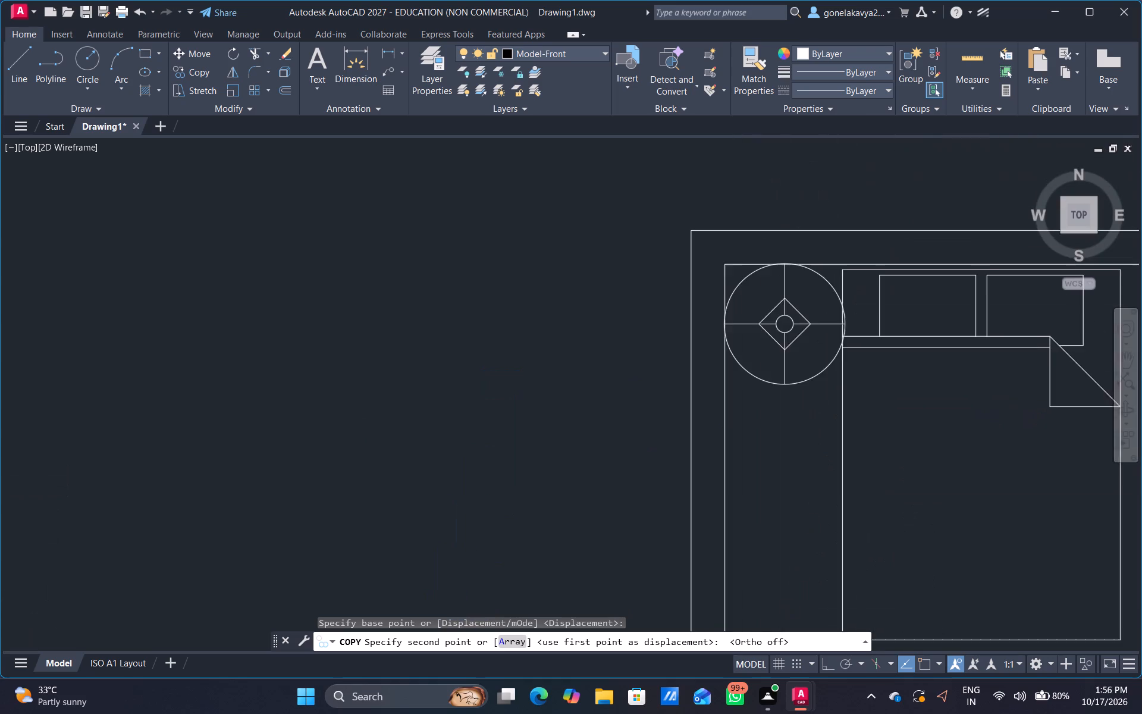
middle_click_drag(752, 713, 751, 712)
scroll(767, 539, "down", 2)
middle_click_drag(780, 593, 714, 263)
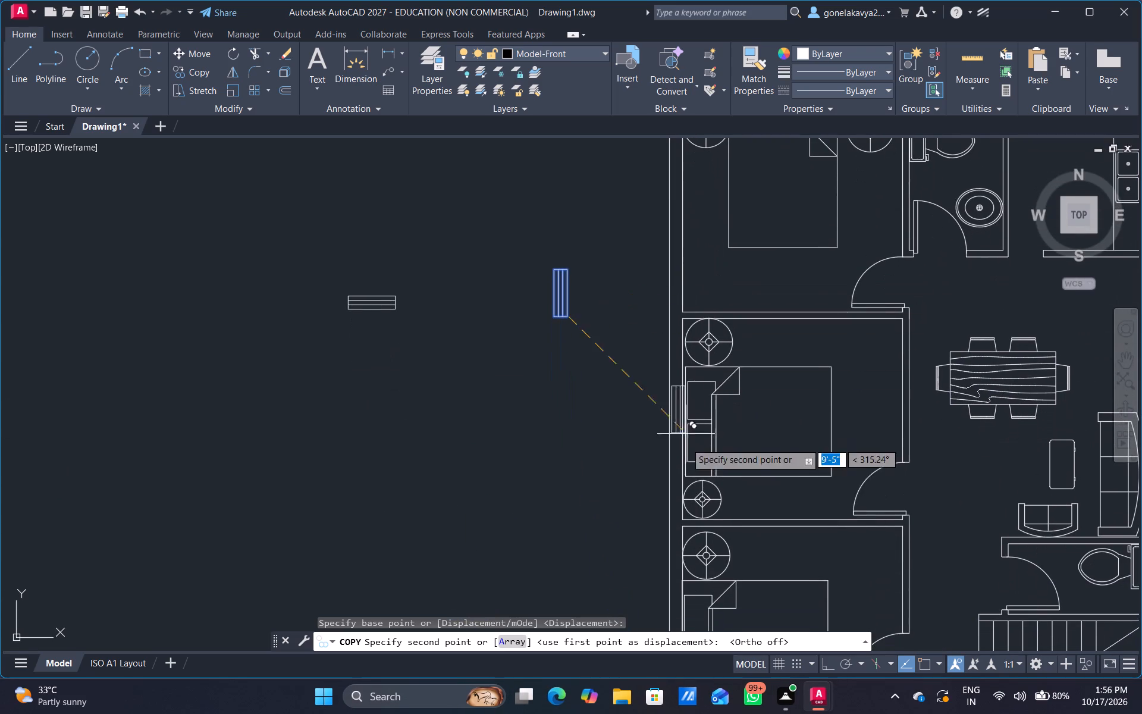
scroll(673, 445, "up", 3)
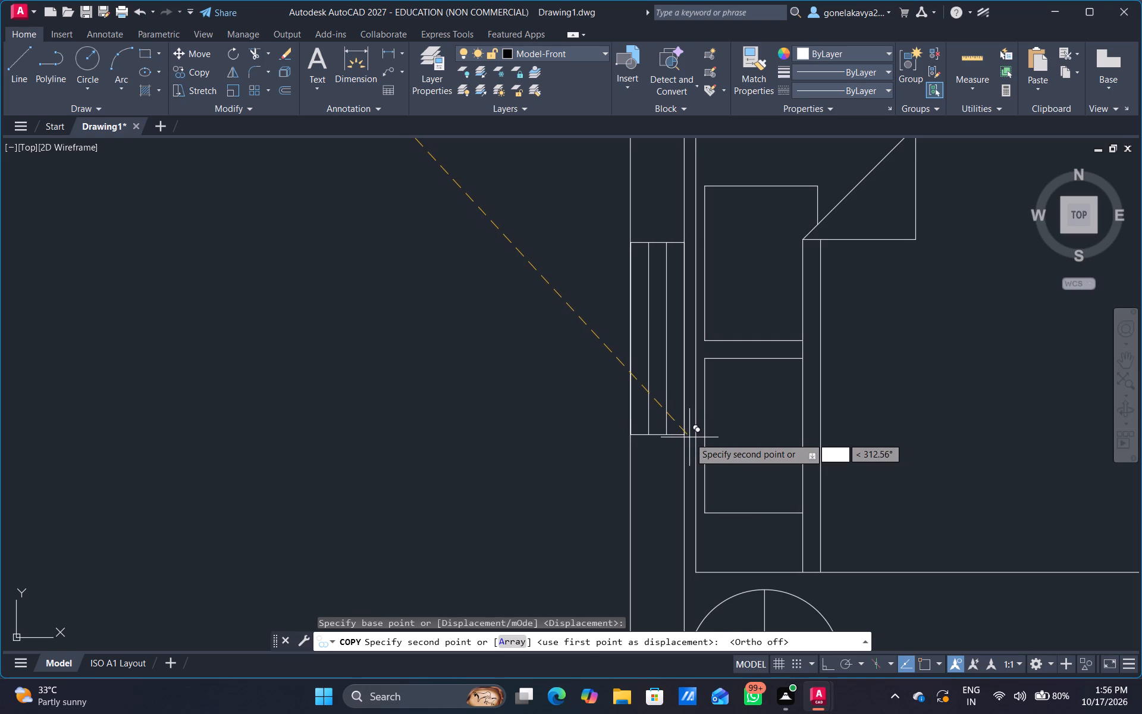
left_click(689, 437)
Place another copy of the vertical window symbol in the left outer wall beside the bottom bedroom's bed.
scroll(751, 442, "down", 4)
middle_click_drag(784, 499, 710, 363)
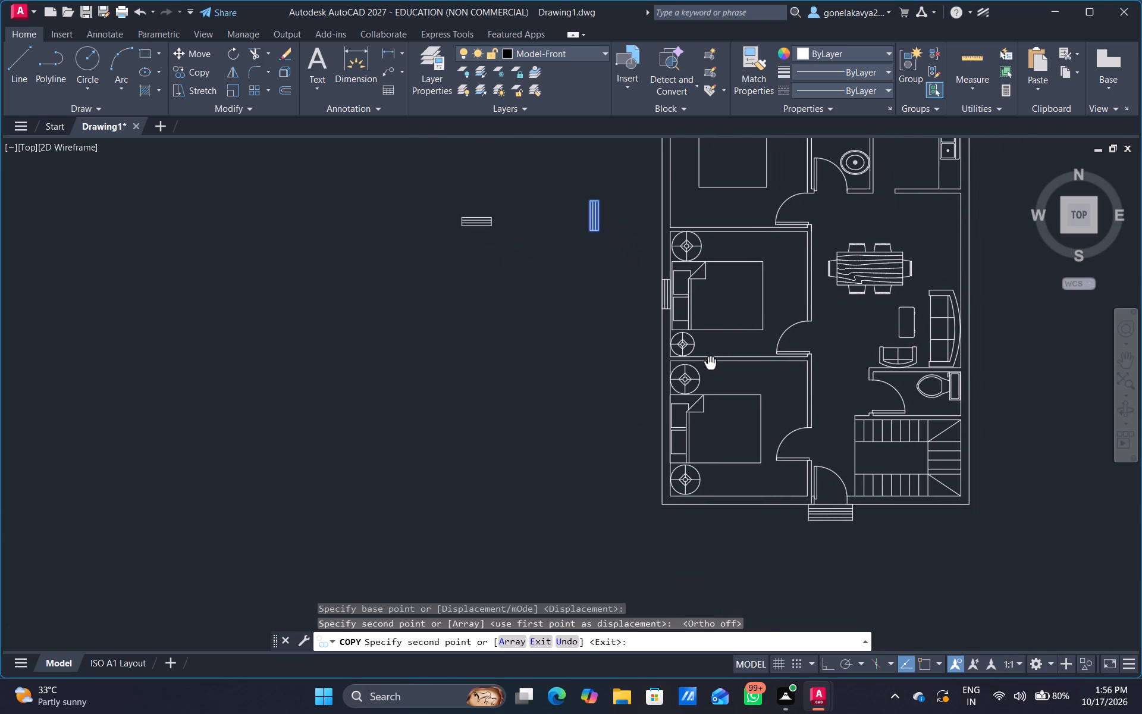
middle_click_drag(710, 363, 710, 362)
scroll(669, 454, "up", 4)
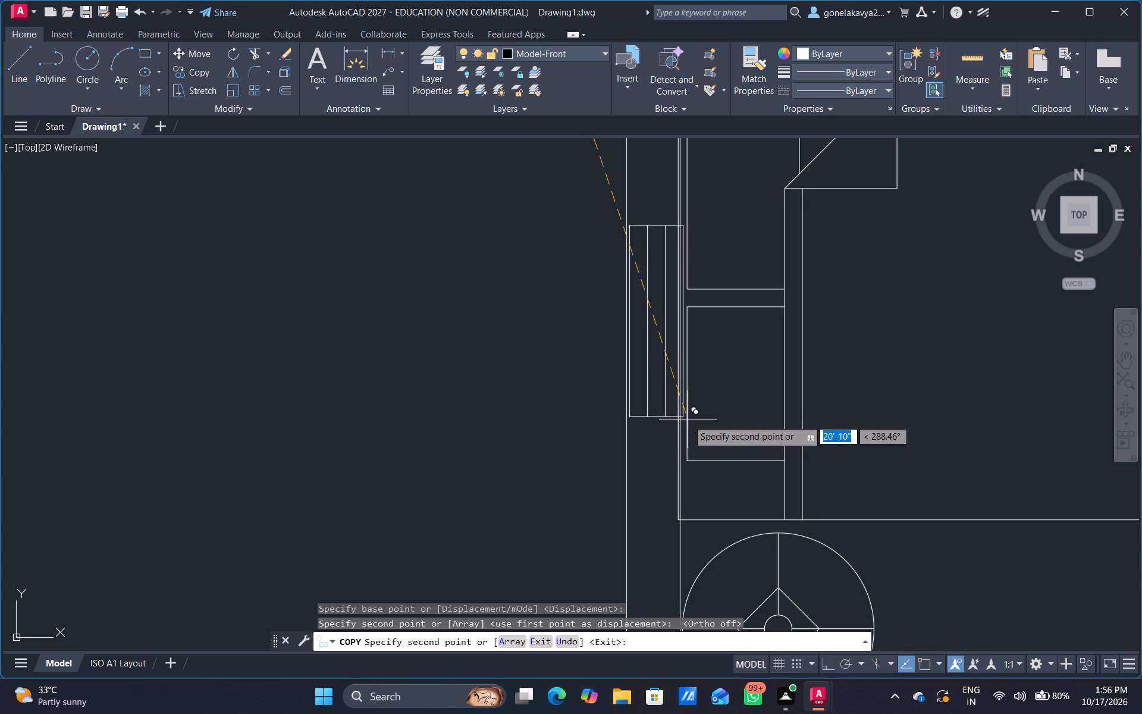
left_click(685, 419)
Place a copy of the vertical window symbol in the left outer wall of the top bedroom.
scroll(741, 405, "down", 3)
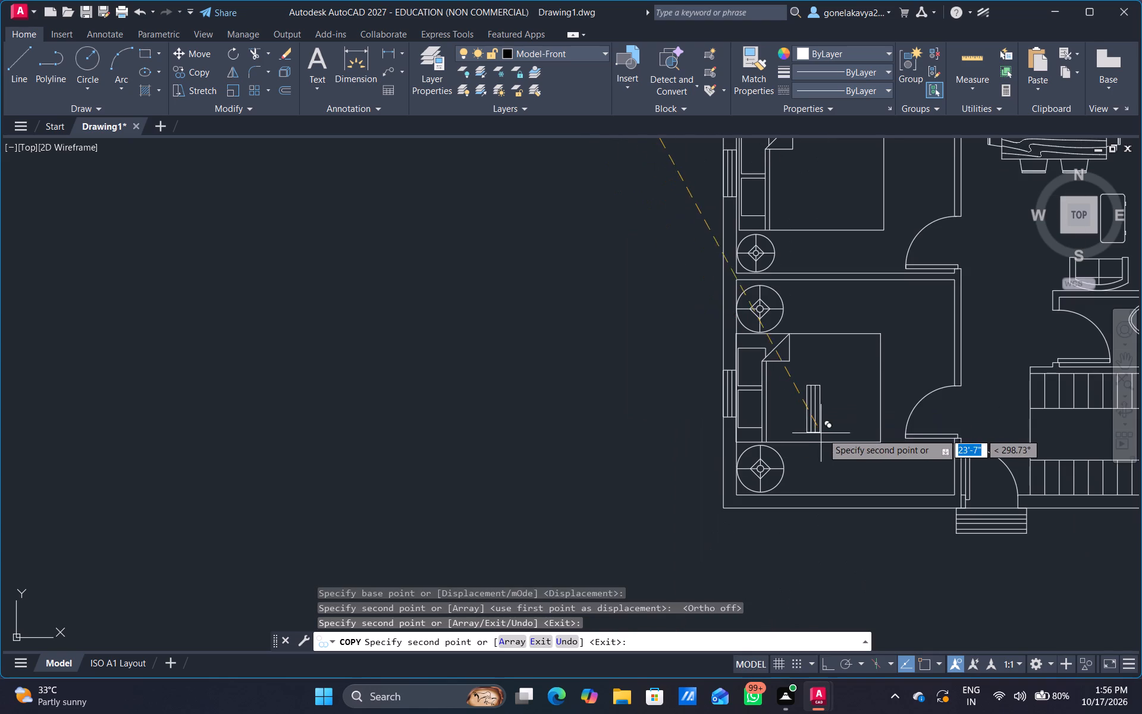
middle_click_drag(818, 419, 689, 690)
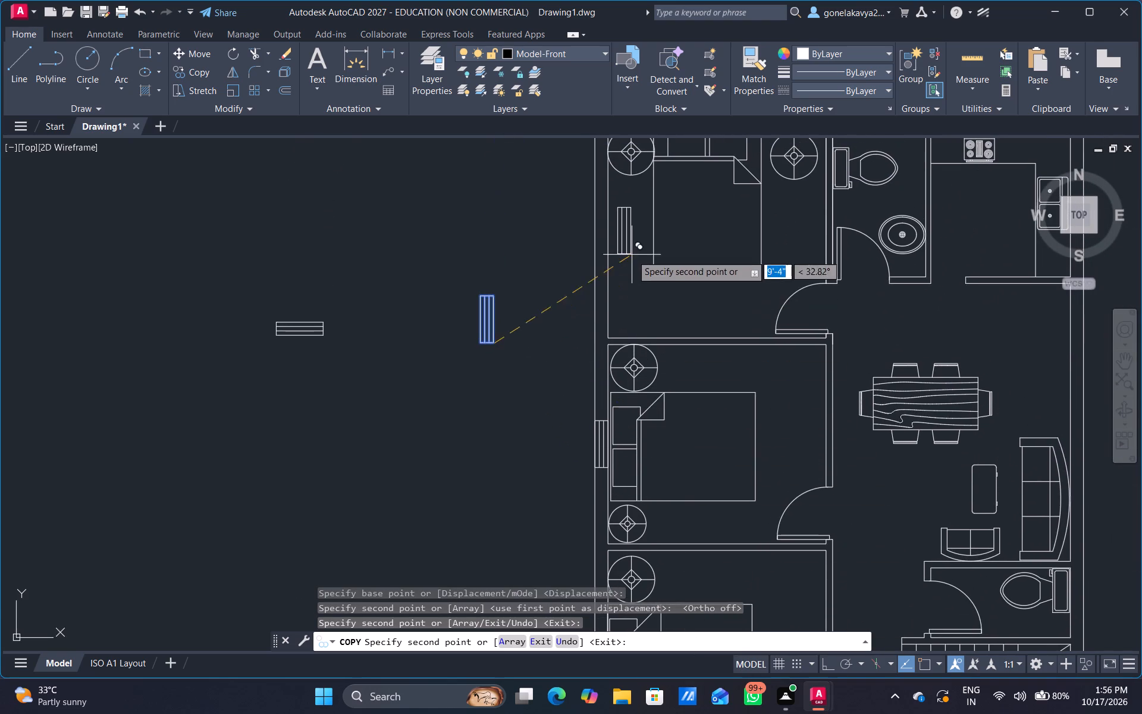
middle_click_drag(641, 264, 642, 443)
scroll(611, 422, "up", 3)
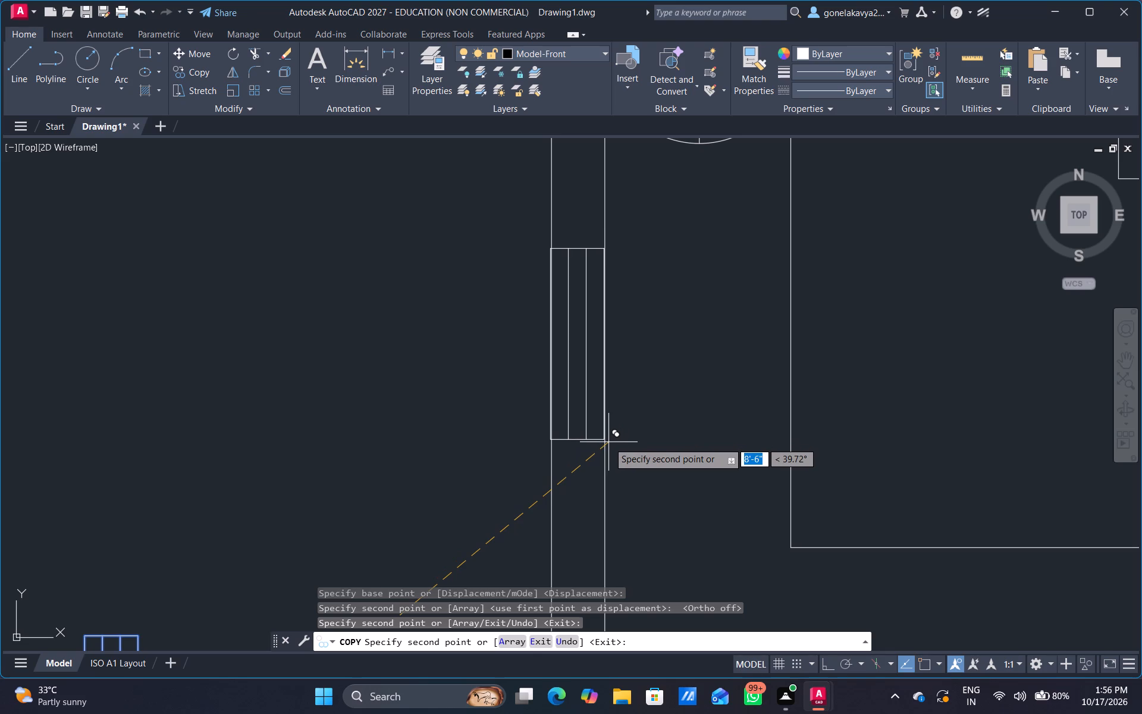
left_click(608, 442)
Place a copy of the vertical window symbol in the right outer wall beside the kitchen sink.
scroll(668, 440, "down", 4)
middle_click_drag(773, 486, 470, 348)
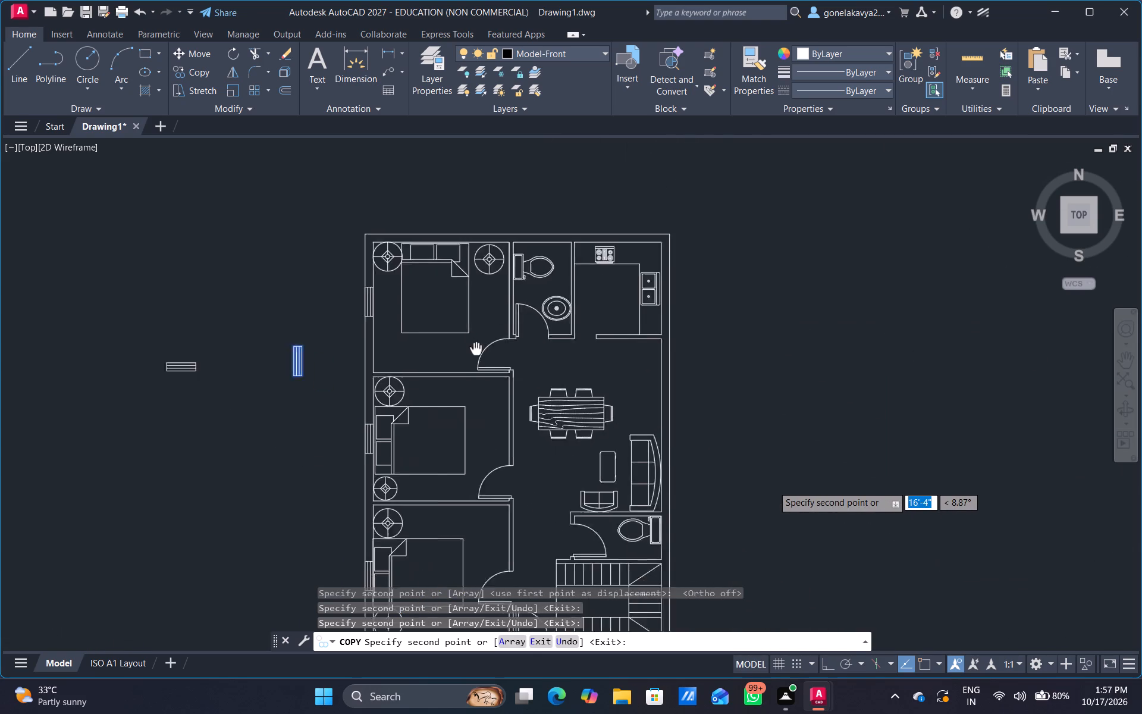
middle_click_drag(470, 348, 428, 418)
scroll(628, 369, "up", 1)
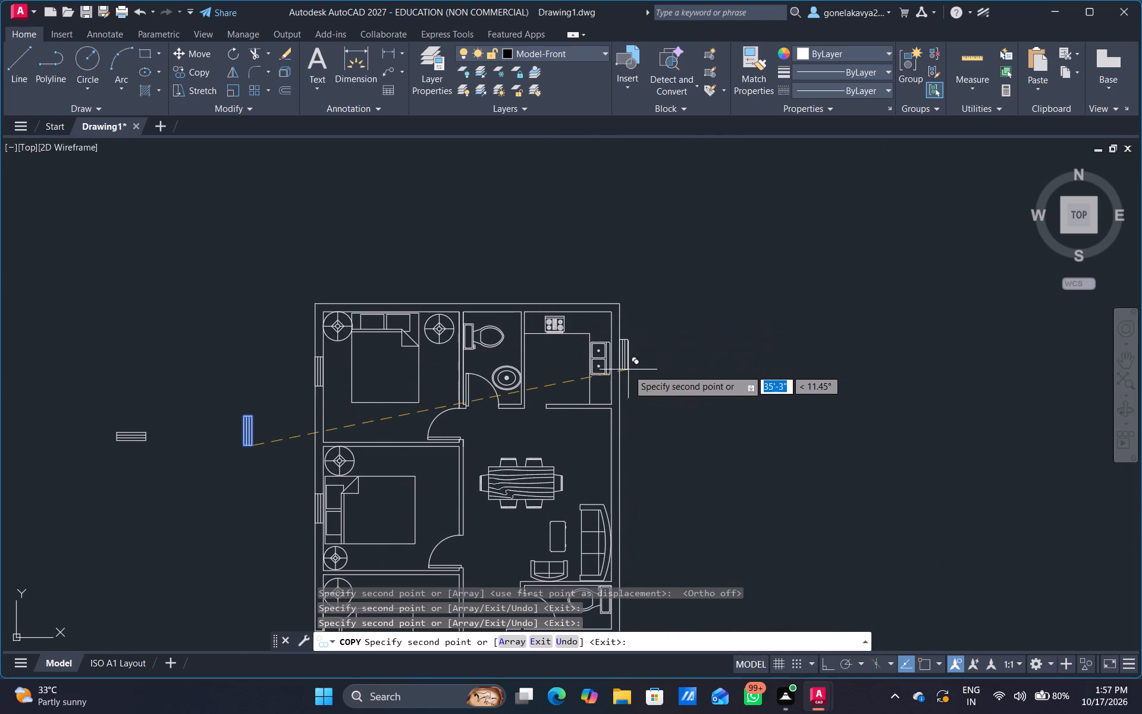
scroll(628, 369, "up", 2)
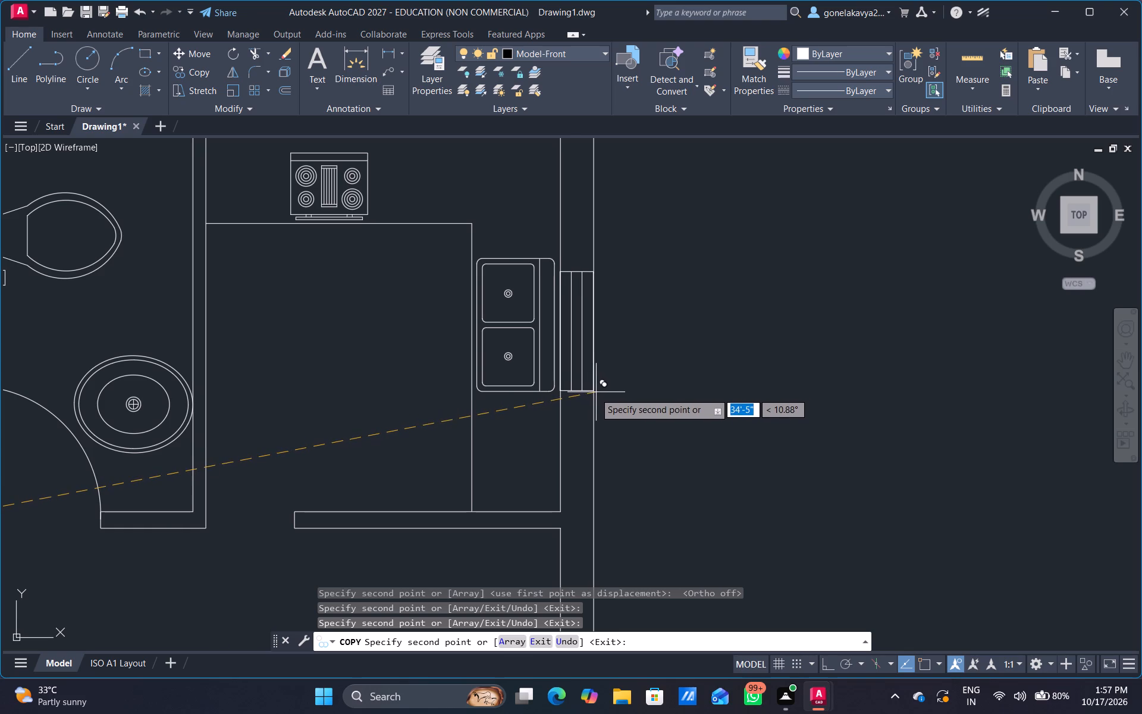
left_click(595, 393)
Place a copy of the vertical window symbol in the right outer wall of the dining area, above the long sofa.
scroll(681, 408, "down", 4)
middle_click_drag(710, 461, 676, 347)
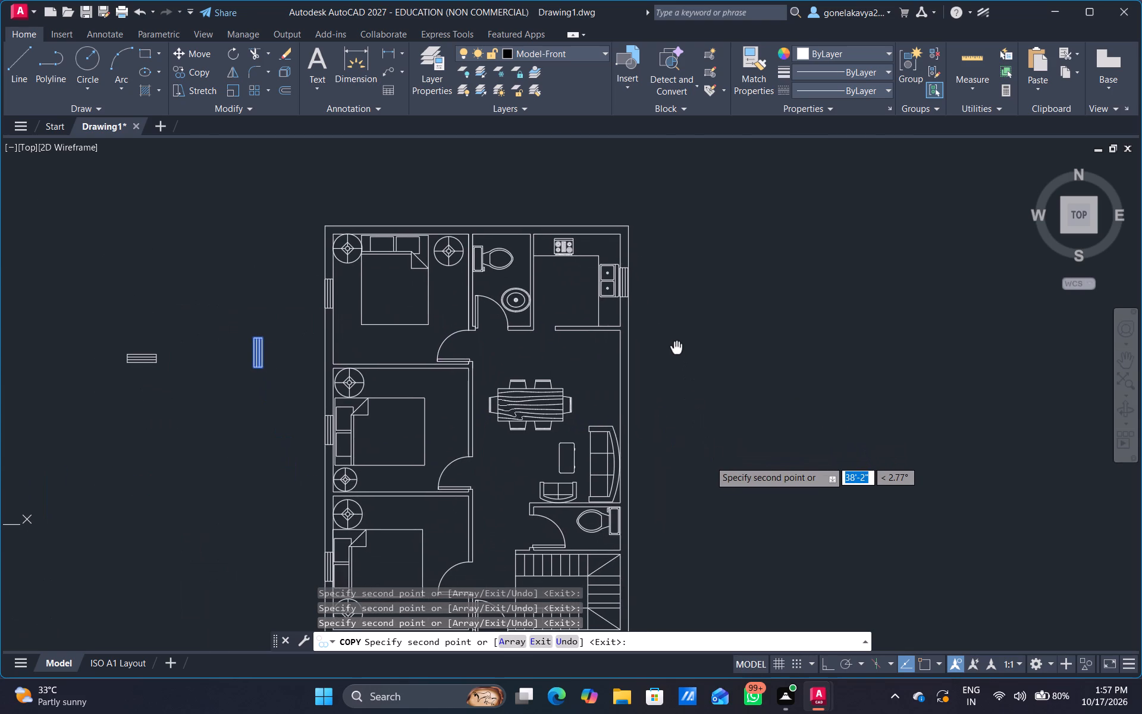
middle_click_drag(676, 347, 676, 348)
scroll(606, 404, "up", 4)
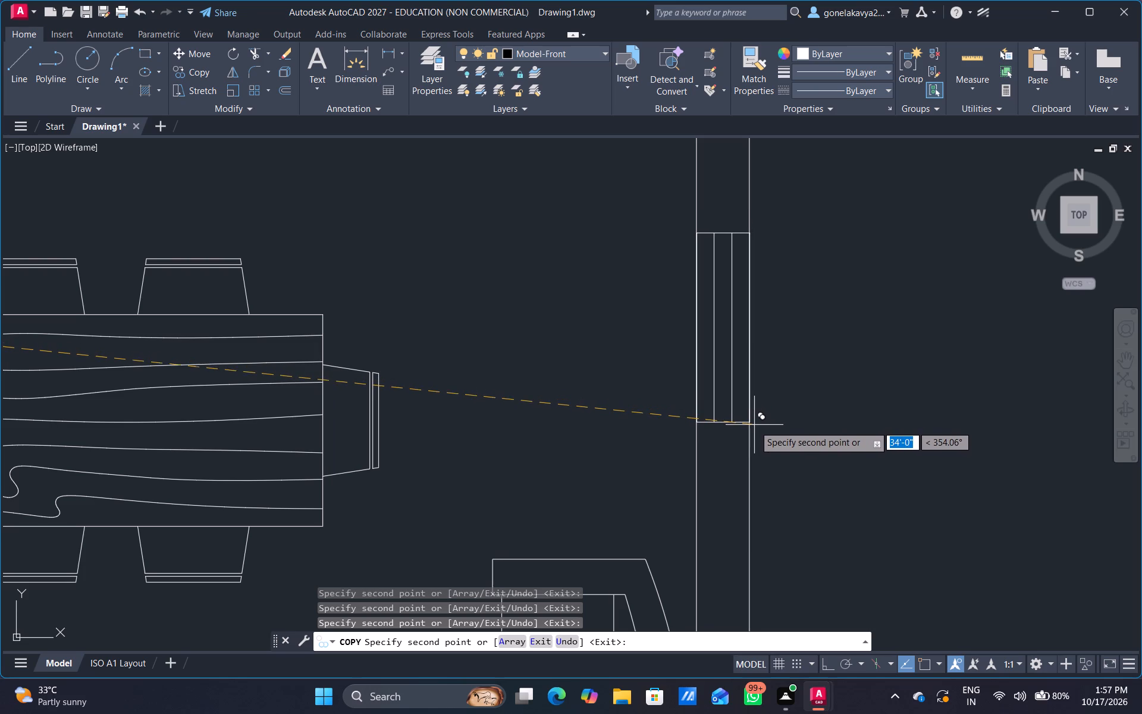
left_click(754, 426)
Place the last copy of the vertical window symbol in the right outer wall behind the toilet next to the stairs.
scroll(851, 426, "down", 5)
middle_click_drag(858, 471, 764, 347)
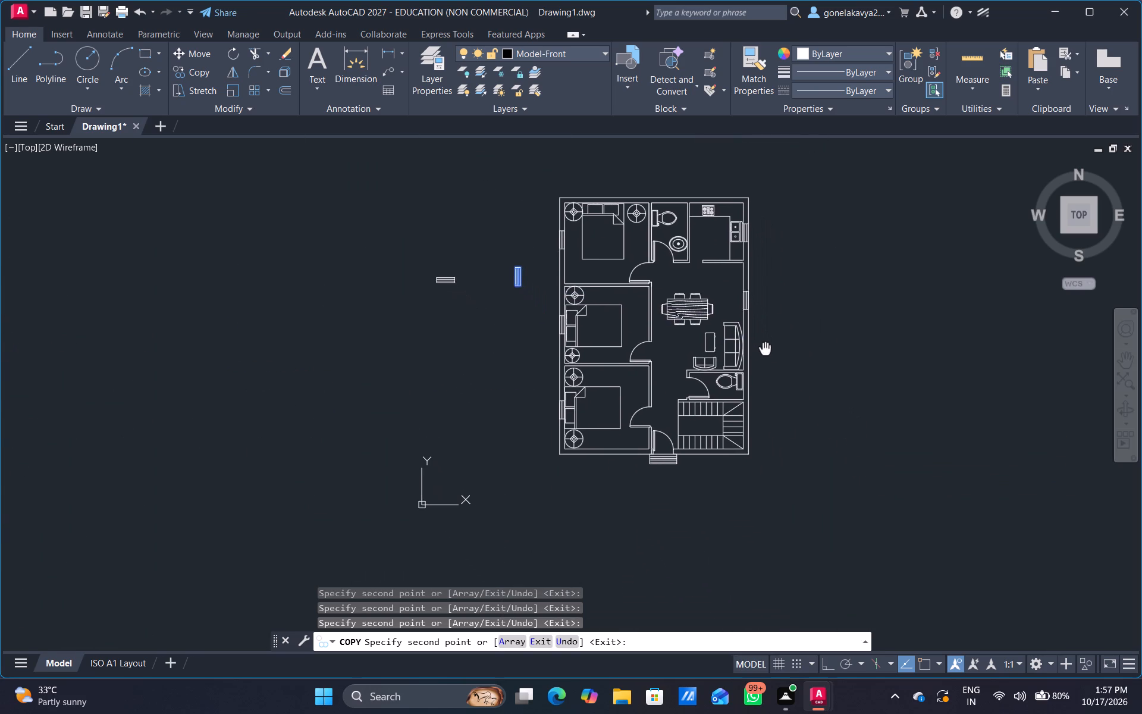
middle_click_drag(764, 347, 761, 352)
scroll(750, 405, "up", 5)
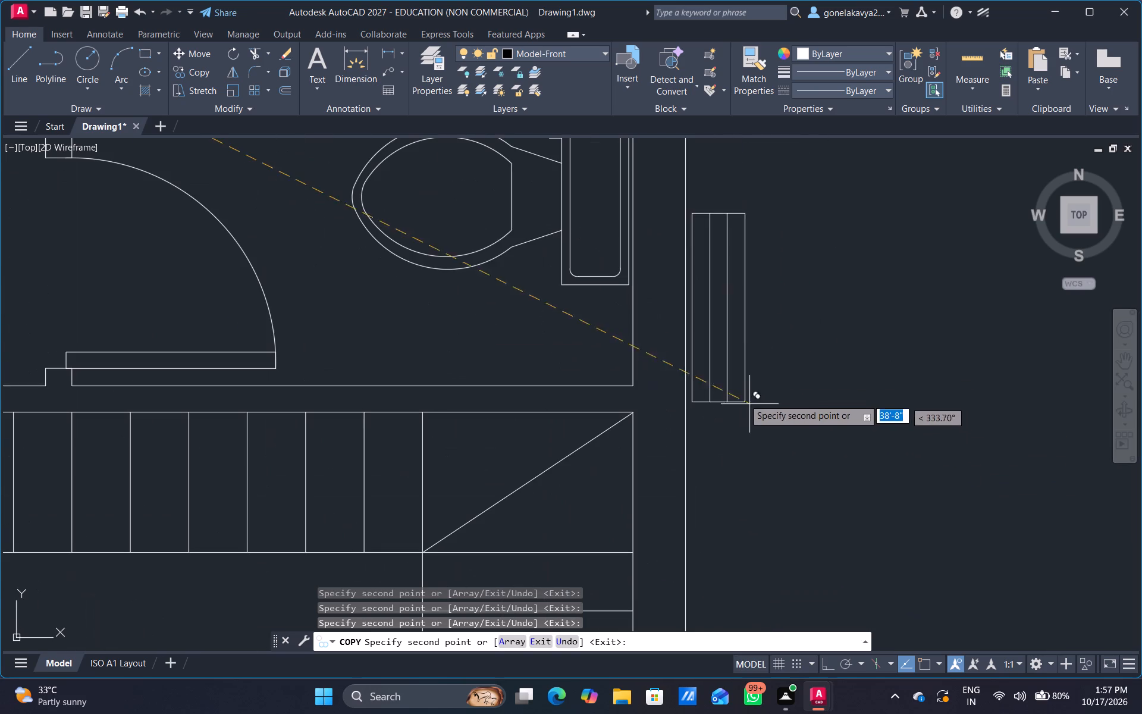
middle_click_drag(691, 364, 692, 496)
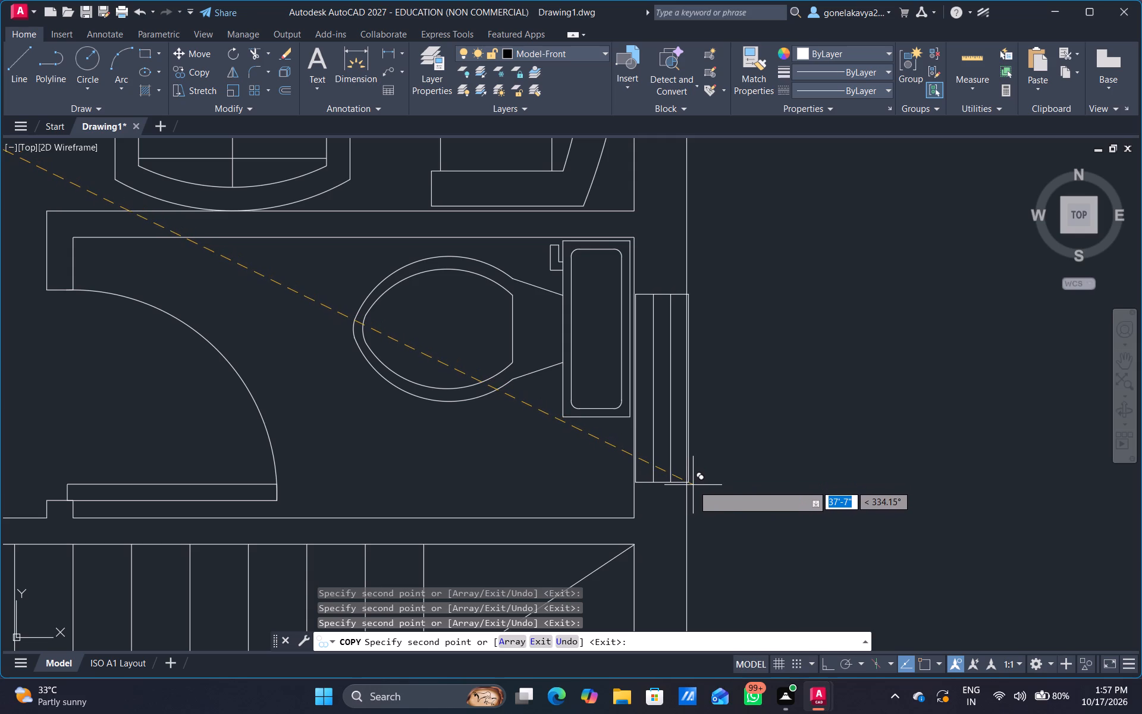
left_click(692, 486)
scroll(785, 471, "down", 5)
middle_click_drag(802, 494, 788, 446)
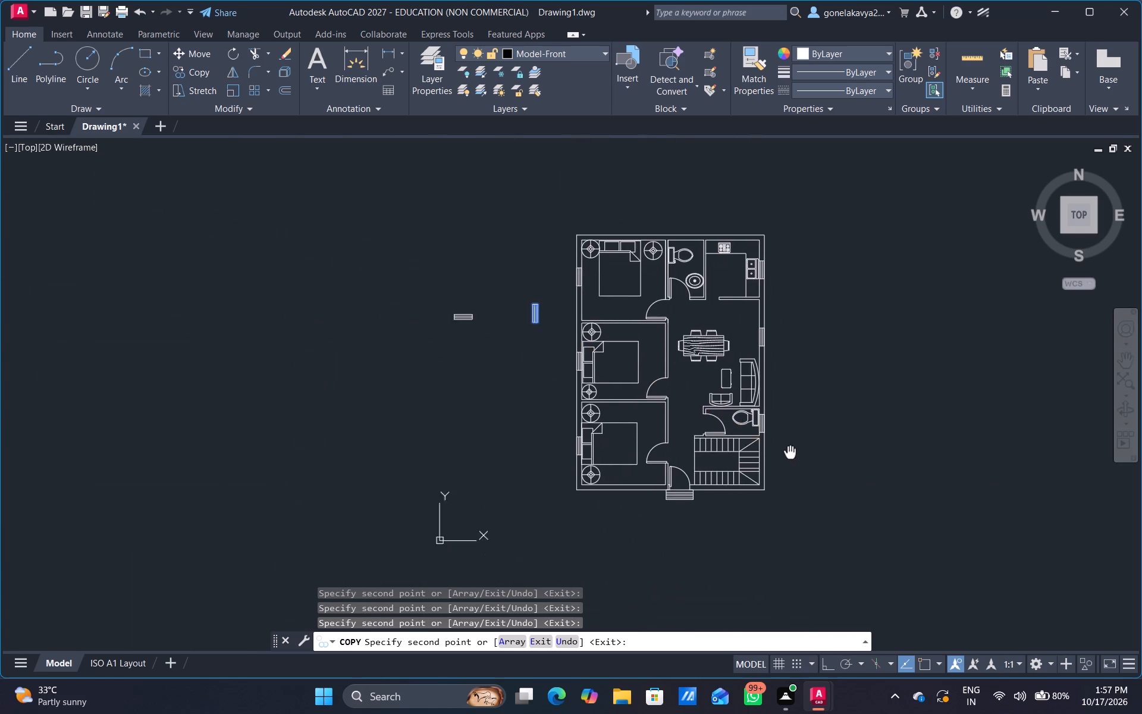
middle_click_drag(788, 446, 770, 440)
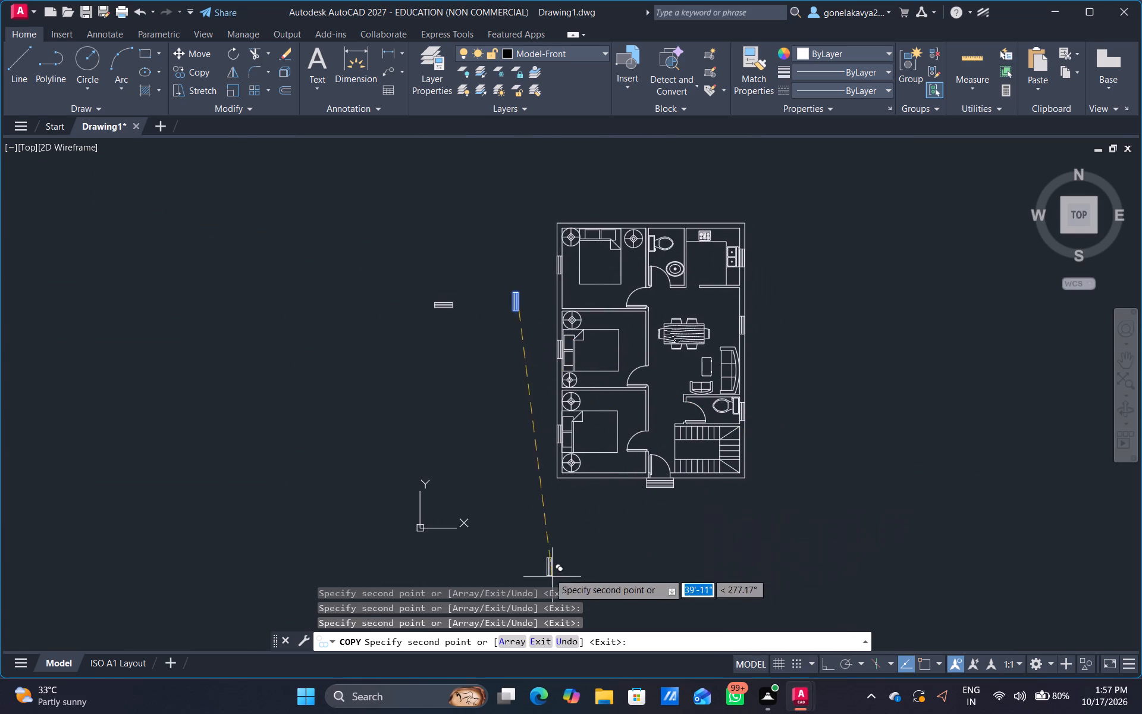
key("Escape")
Copy the horizontal window symbol into the bottom outer wall of the bottom bedroom, between the round side table and the entrance.
scroll(365, 317, "up", 3)
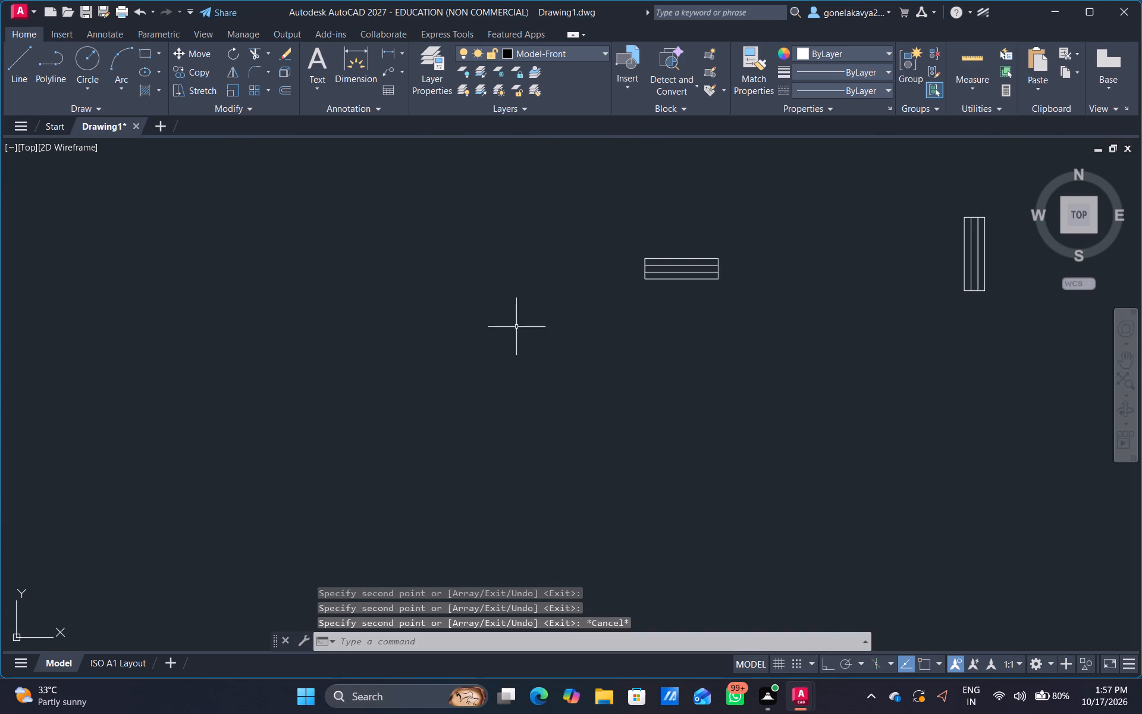
left_click_drag(752, 290, 827, 265)
right_click(638, 358)
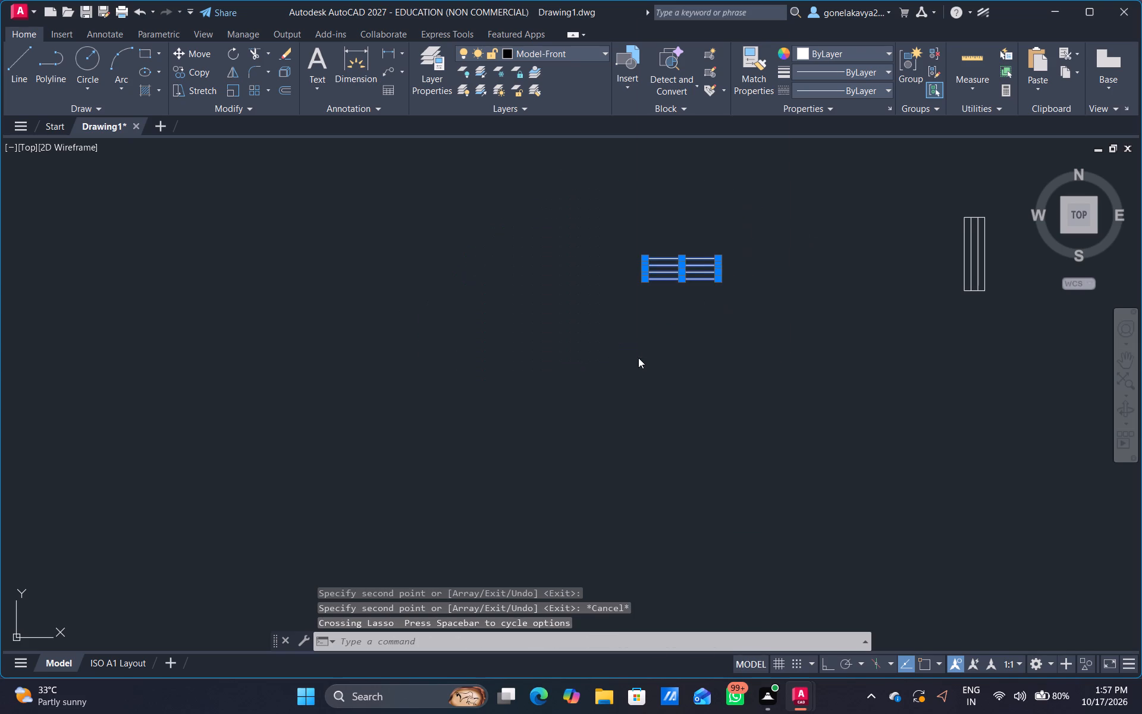
left_click(707, 133)
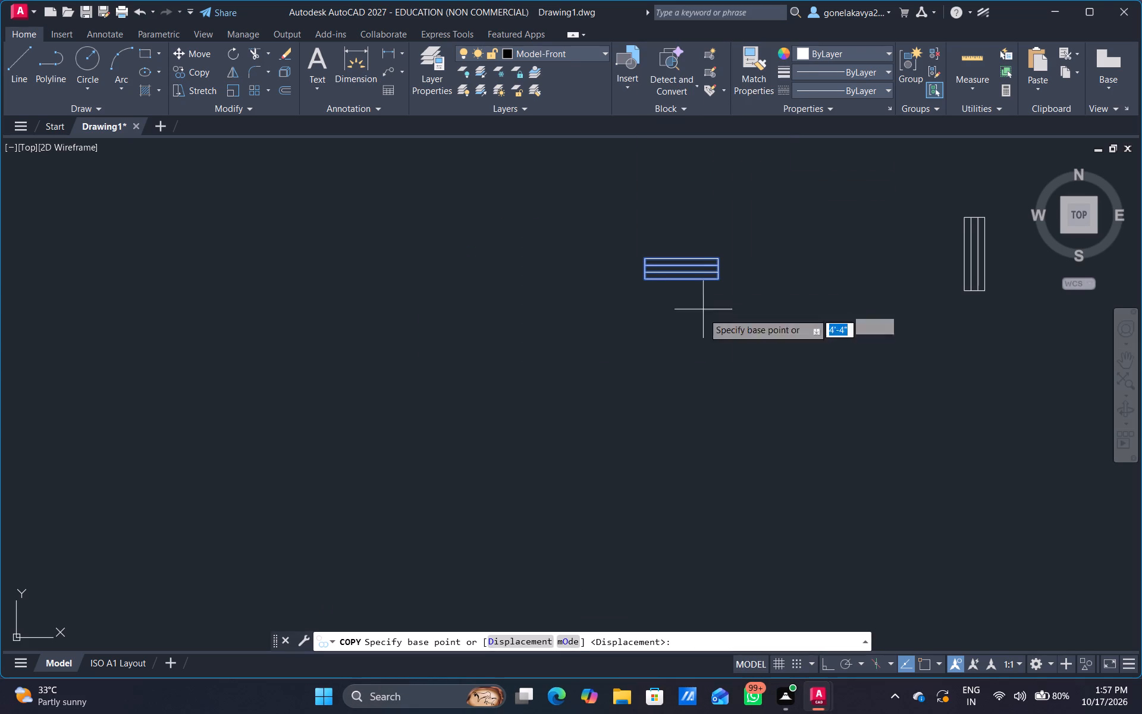
left_click_drag(701, 325, 716, 342)
scroll(826, 501, "down", 3)
middle_click_drag(832, 507, 597, 318)
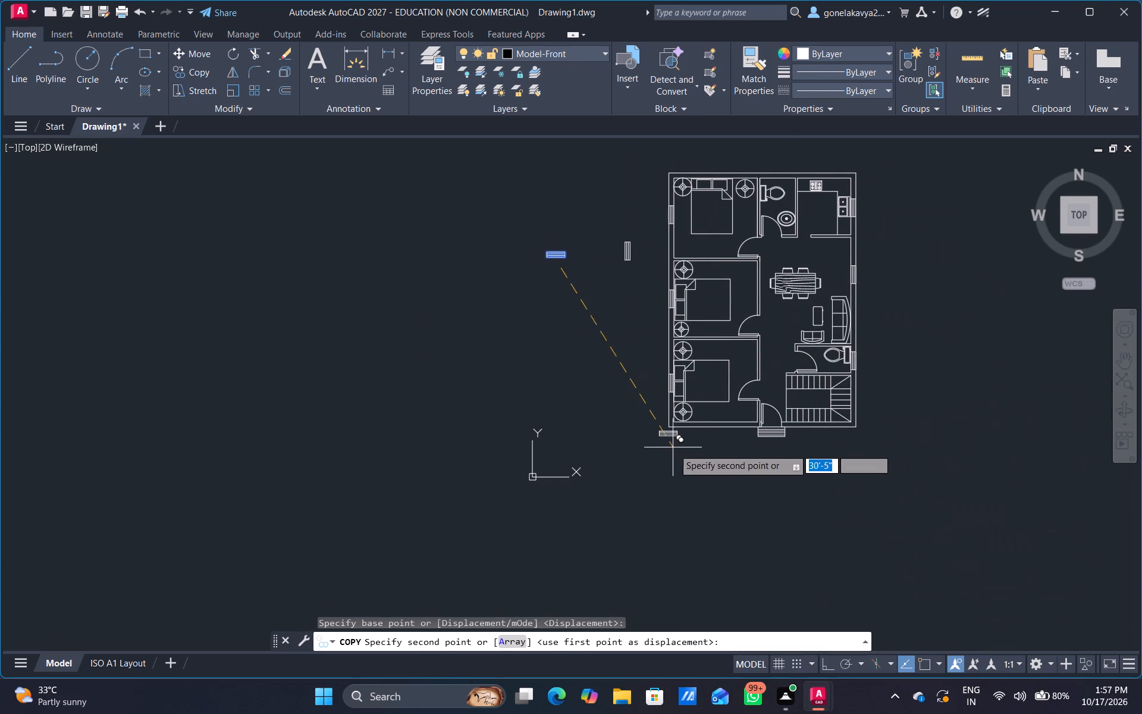
scroll(717, 447, "up", 5)
middle_click_drag(567, 389, 601, 526)
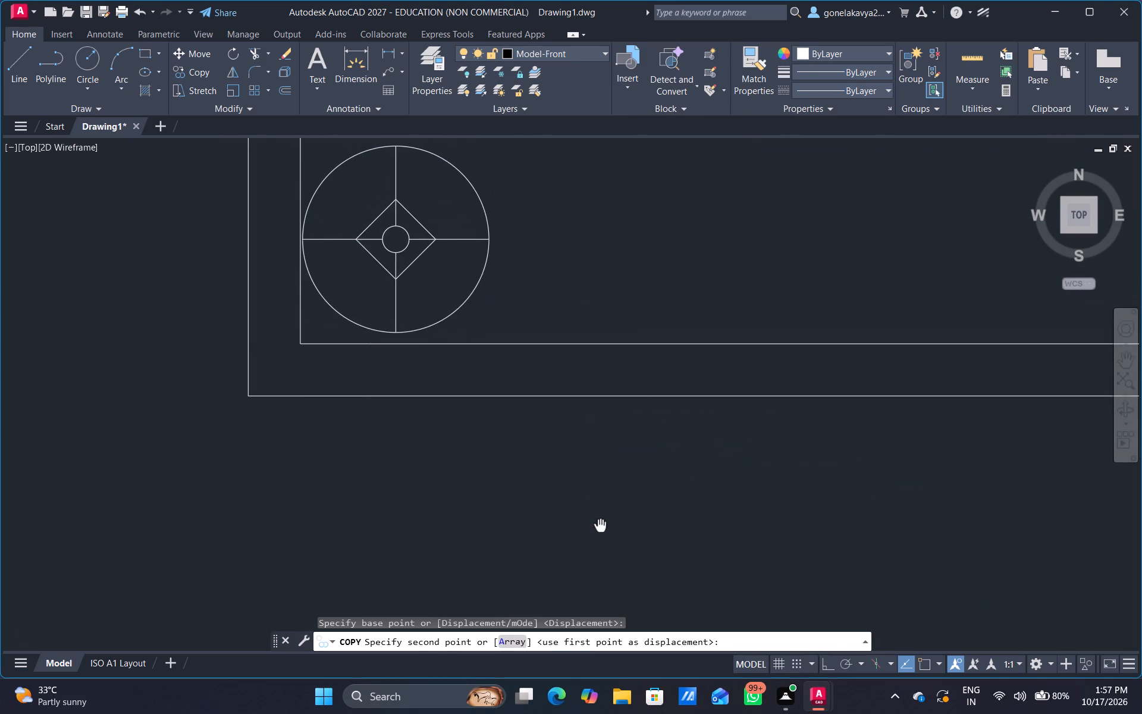
middle_click_drag(601, 526, 601, 527)
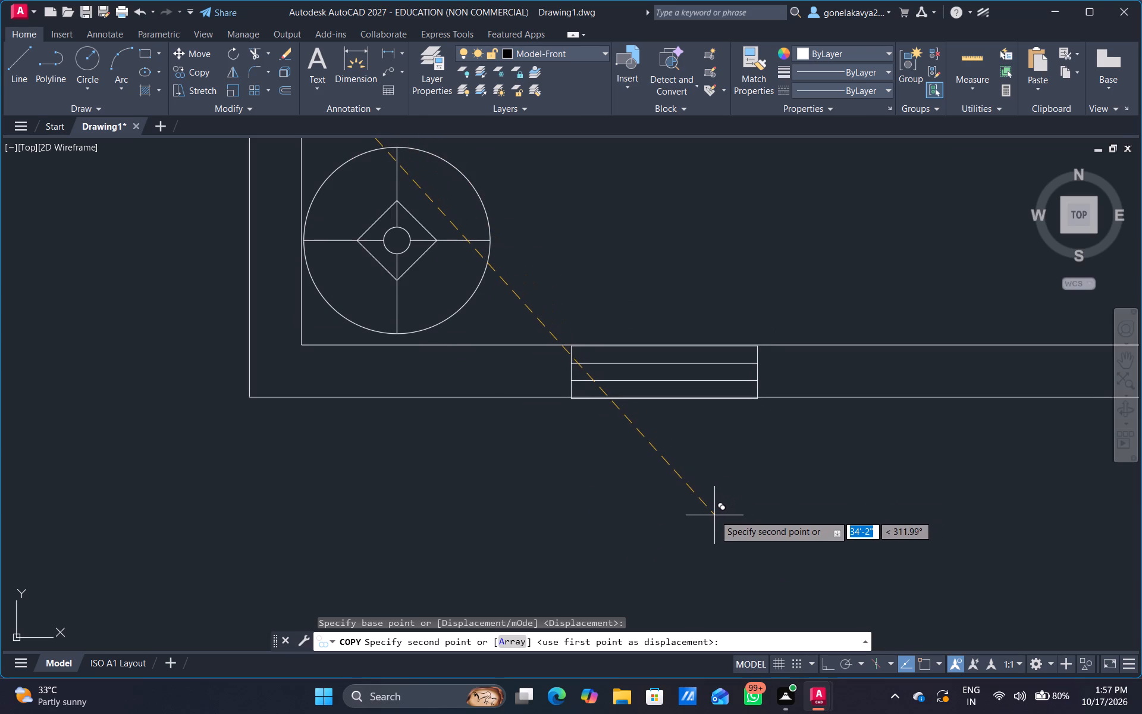
left_click(714, 514)
Place another copy of the horizontal window symbol in the top outer wall behind the top bedroom's bed.
scroll(754, 443, "down", 4)
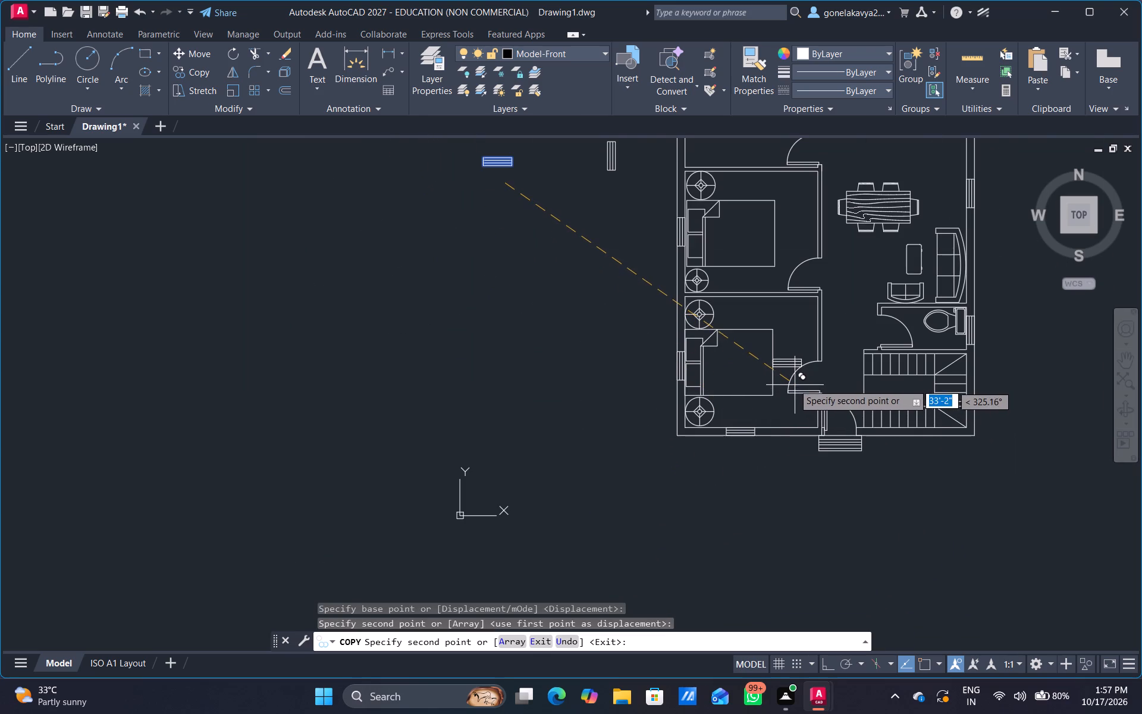
middle_click_drag(771, 353, 727, 574)
scroll(707, 262, "up", 3)
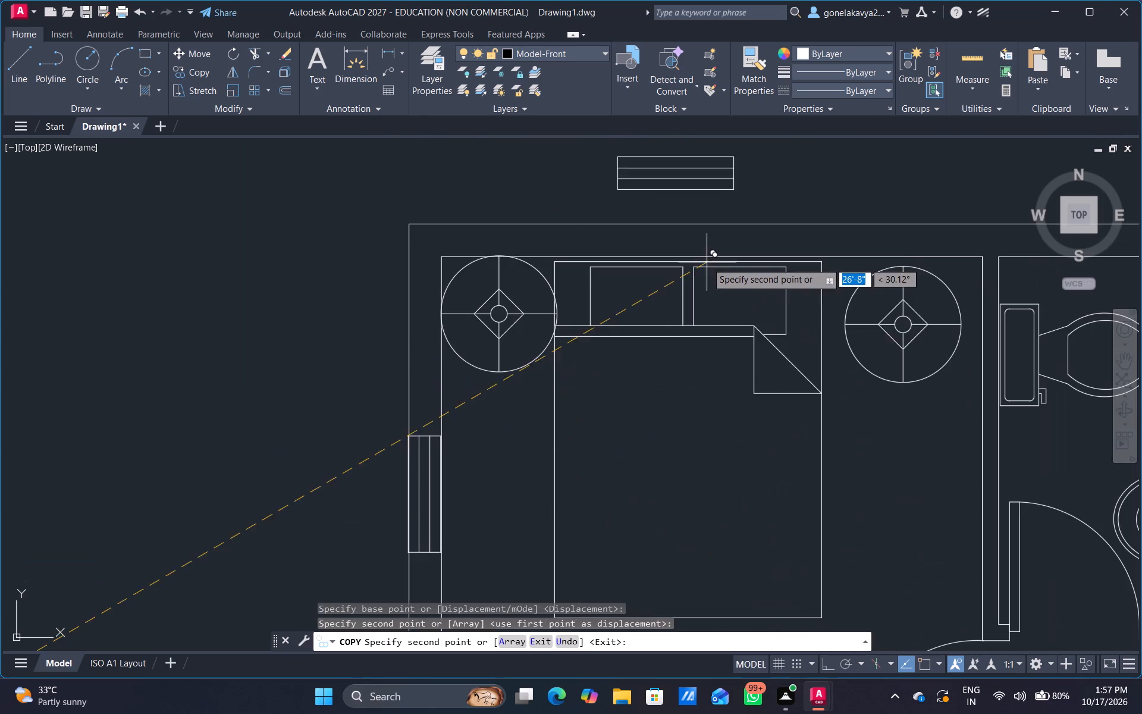
middle_click_drag(714, 338, 681, 469)
scroll(677, 452, "up", 2)
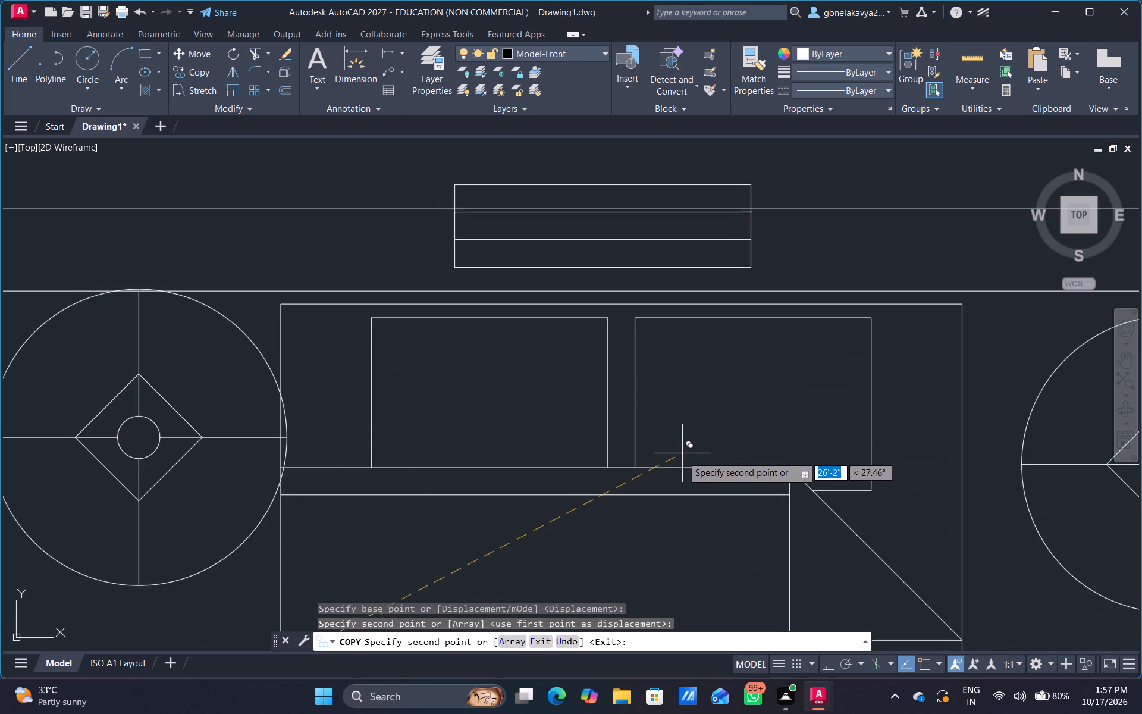
left_click(658, 477)
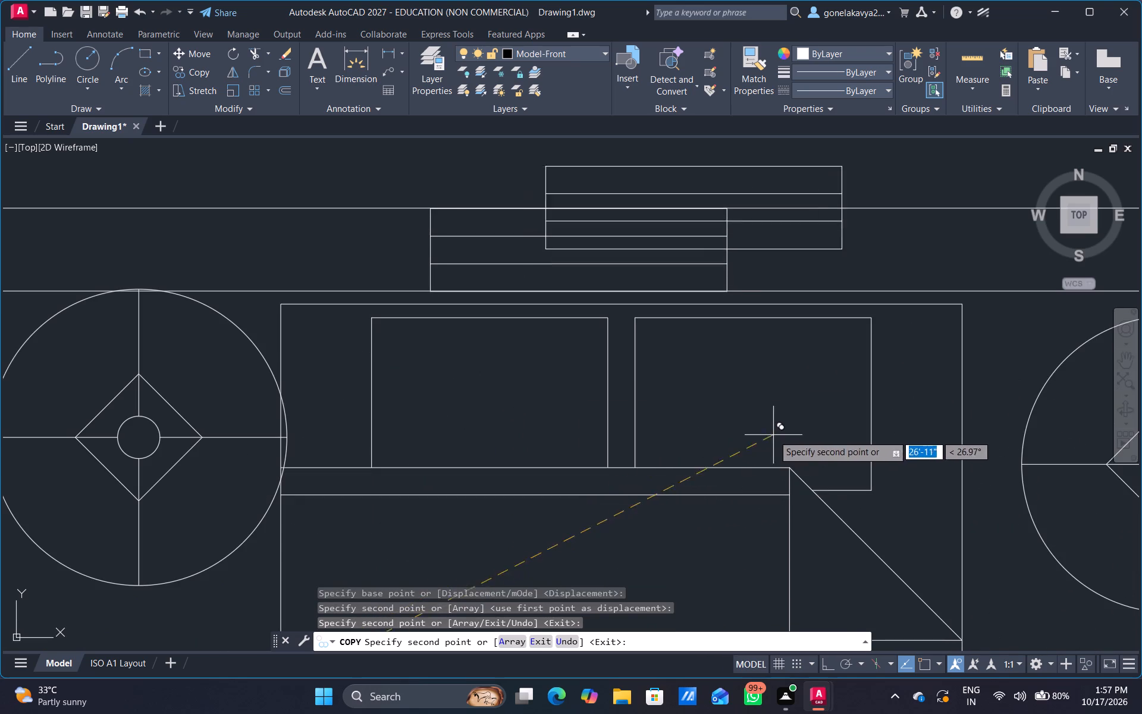
Place the last copy of the horizontal window symbol in the top outer wall behind the kitchen stove.
scroll(773, 435, "down", 4)
middle_click_drag(912, 486, 482, 603)
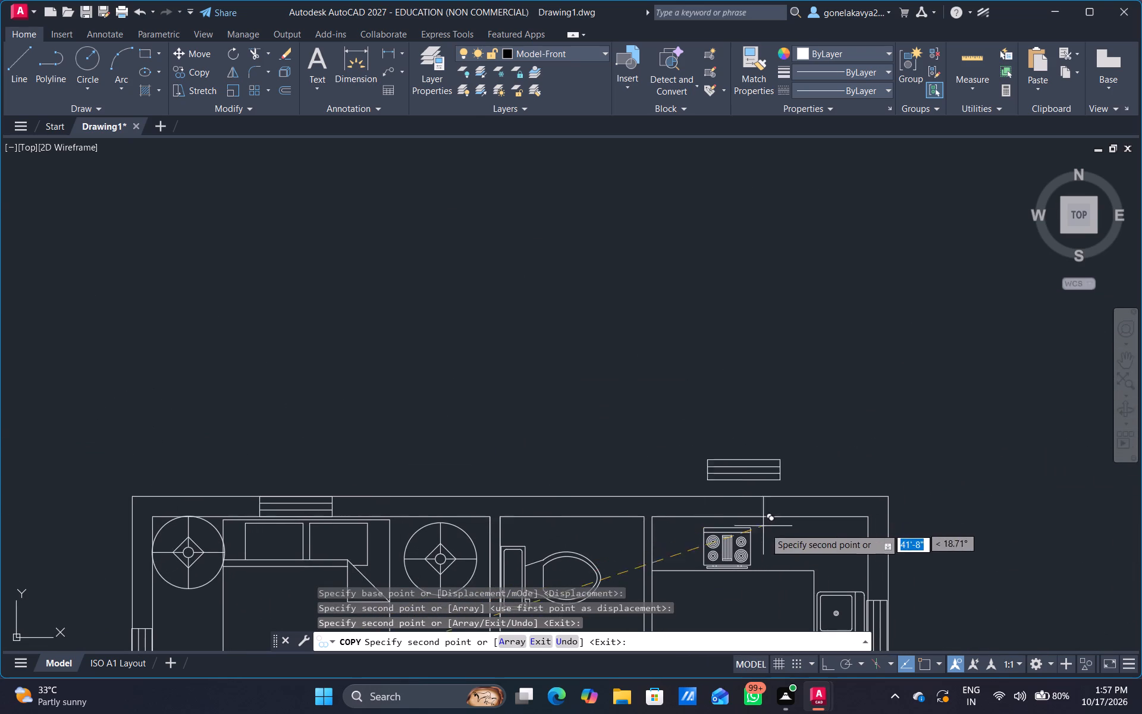
scroll(778, 556, "up", 3)
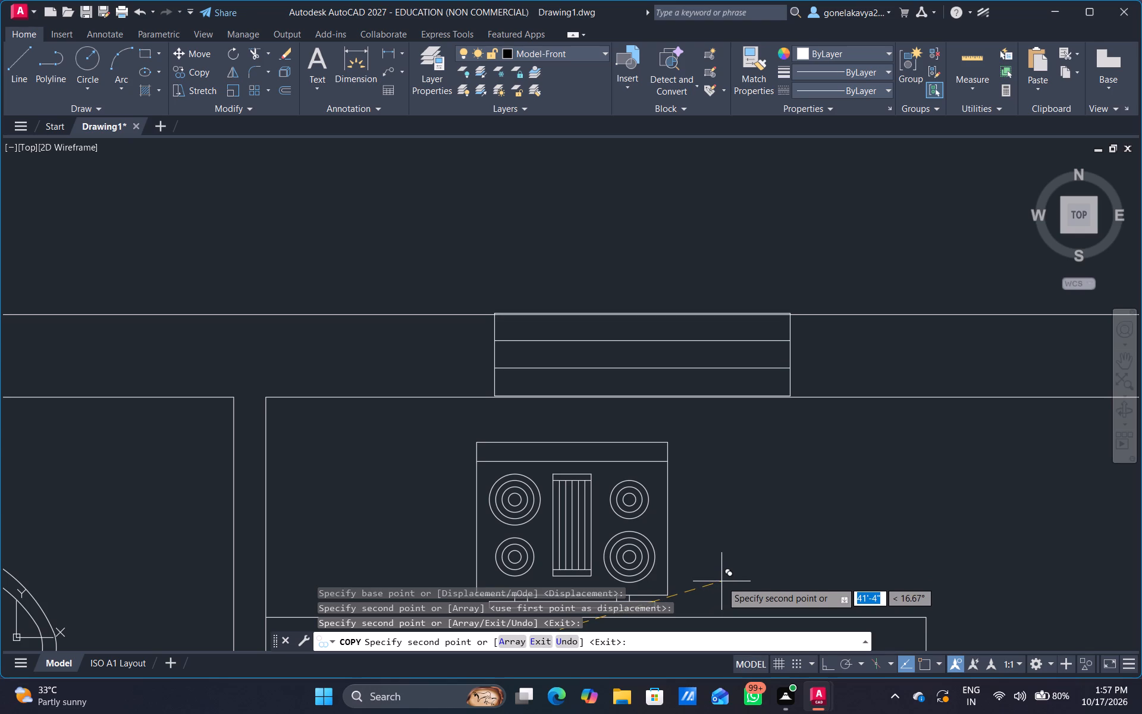
left_click_drag(721, 583, 732, 594)
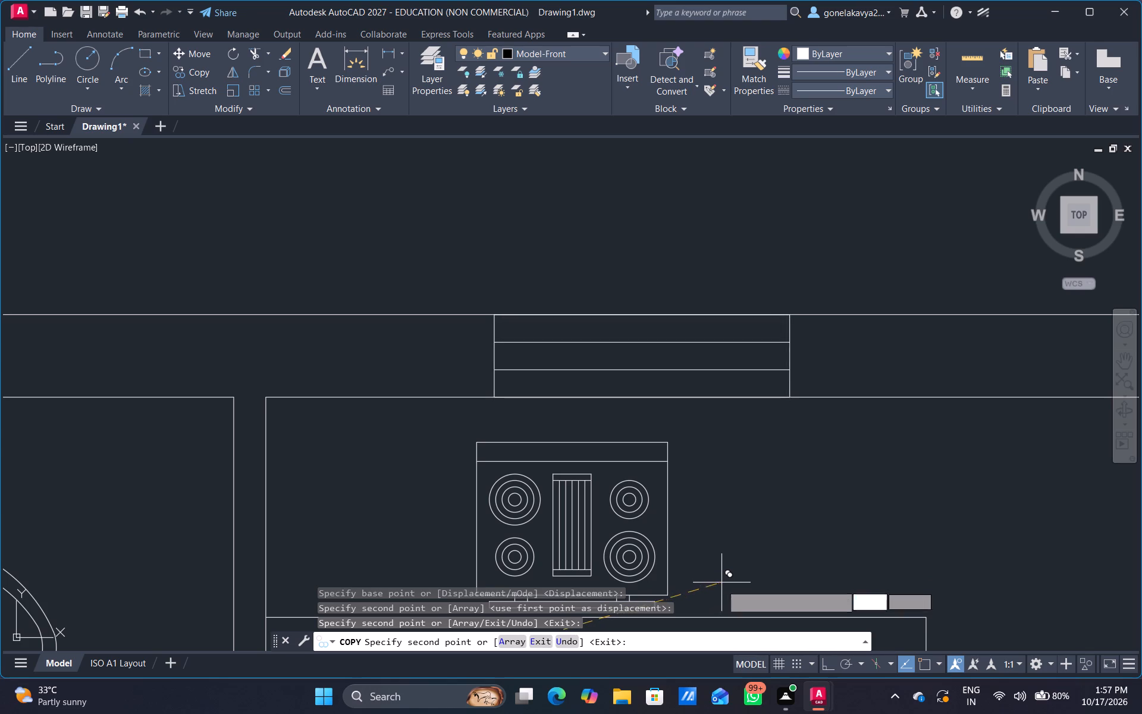
left_click_drag(732, 594, 731, 583)
scroll(724, 581, "up", 5)
scroll(710, 565, "down", 3)
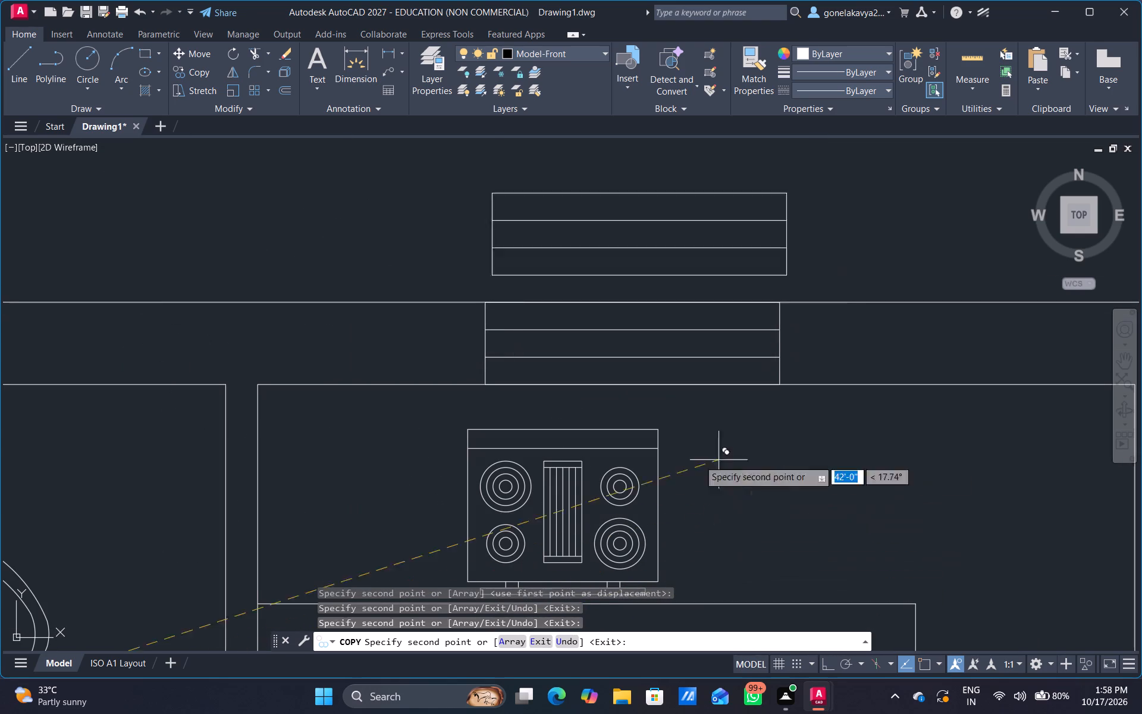
key("Escape")
Add a multiline text label below the top bedroom's bed reading BEDROOM, with 12'6" X 12' on the second line.
scroll(665, 491, "down", 3)
middle_click_drag(702, 527, 664, 375)
scroll(563, 458, "down", 2)
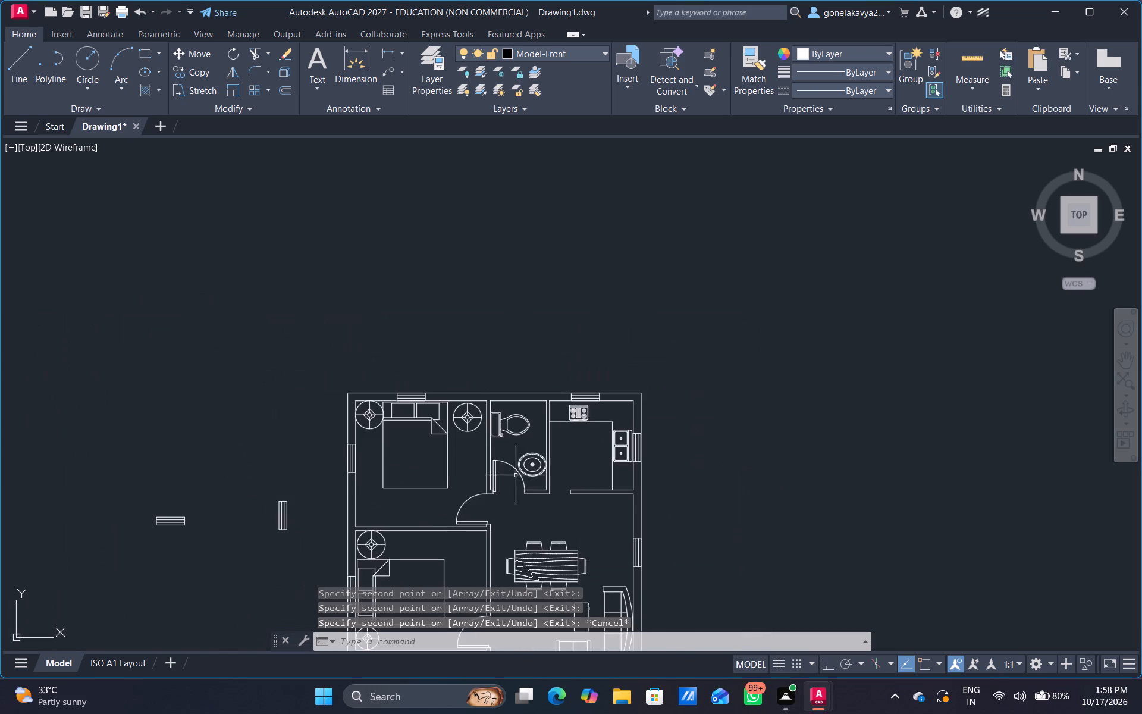
middle_click_drag(425, 502, 498, 453)
scroll(438, 471, "up", 1)
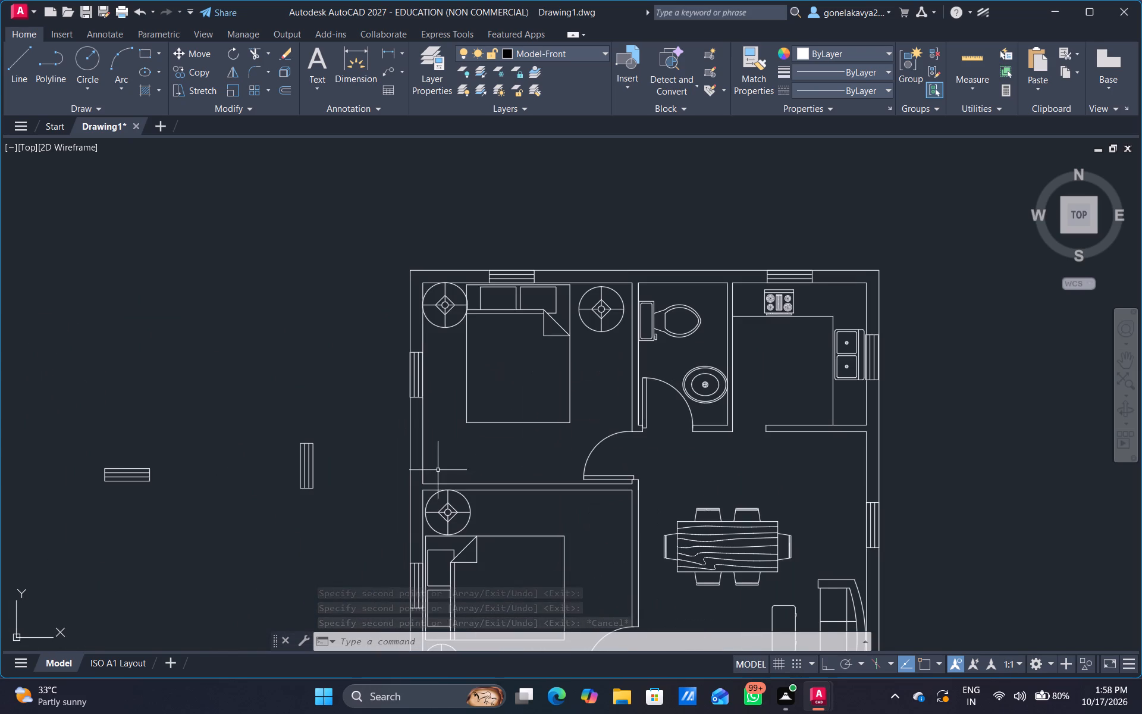
left_click(324, 47)
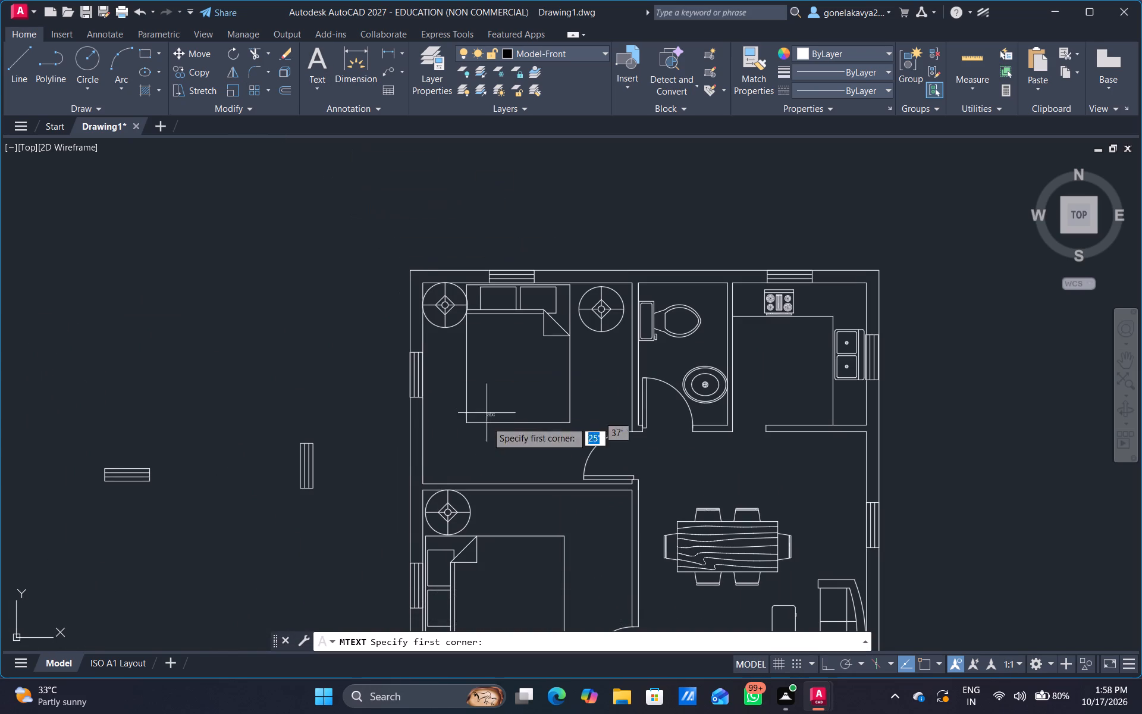
scroll(474, 441, "up", 1)
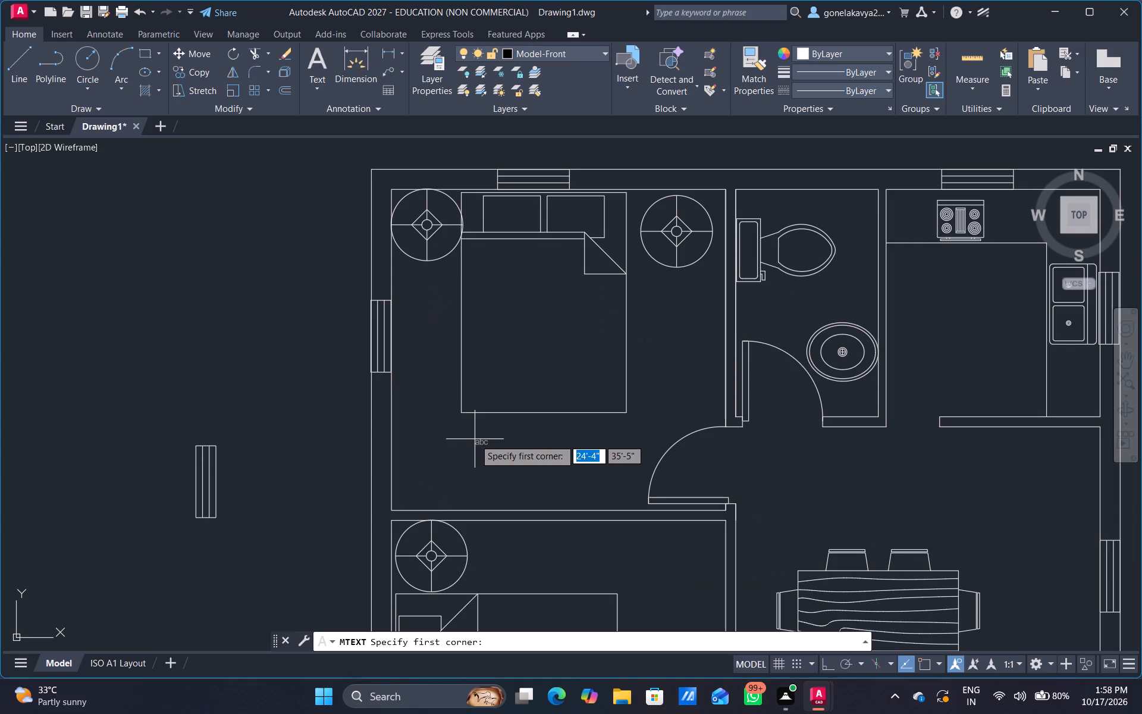
left_click_drag(475, 439, 499, 484)
left_click(624, 486)
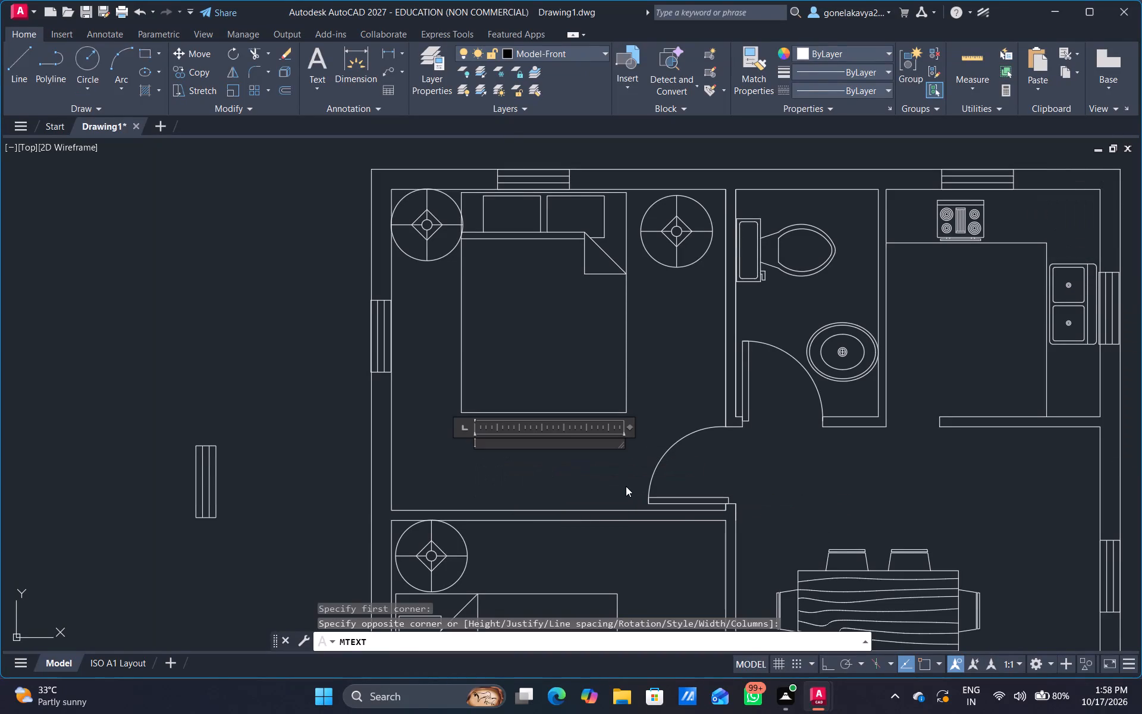
type("BED R")
key("BackSpace")
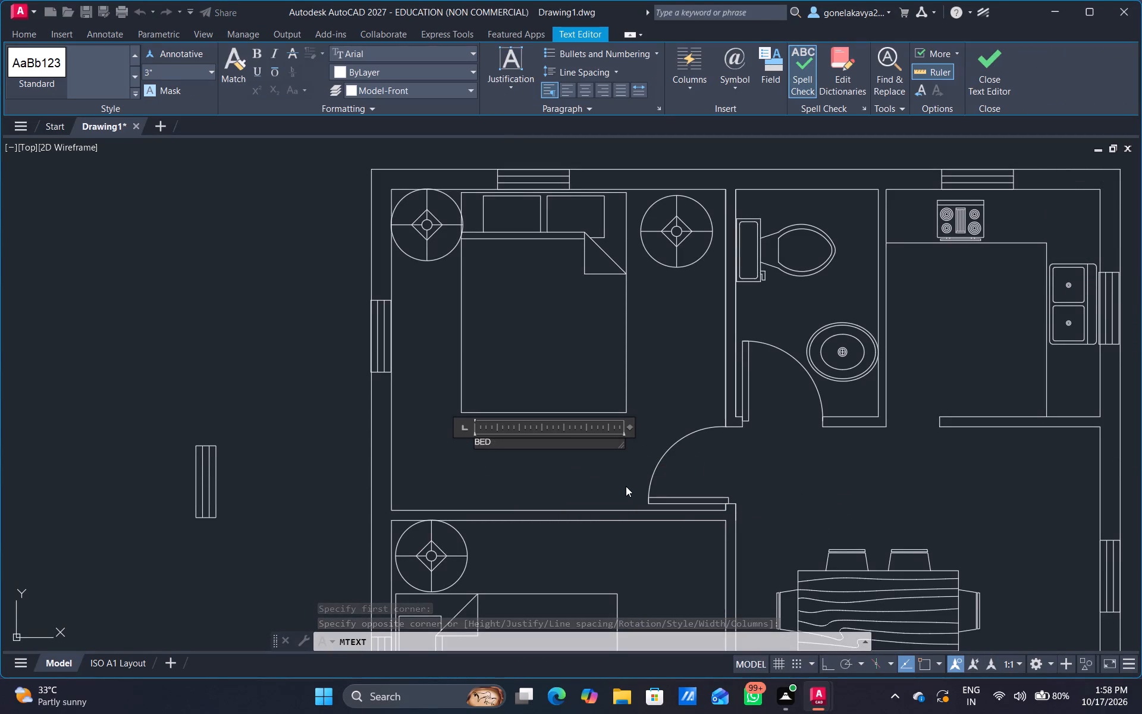
key("BackSpace")
type("ROOM")
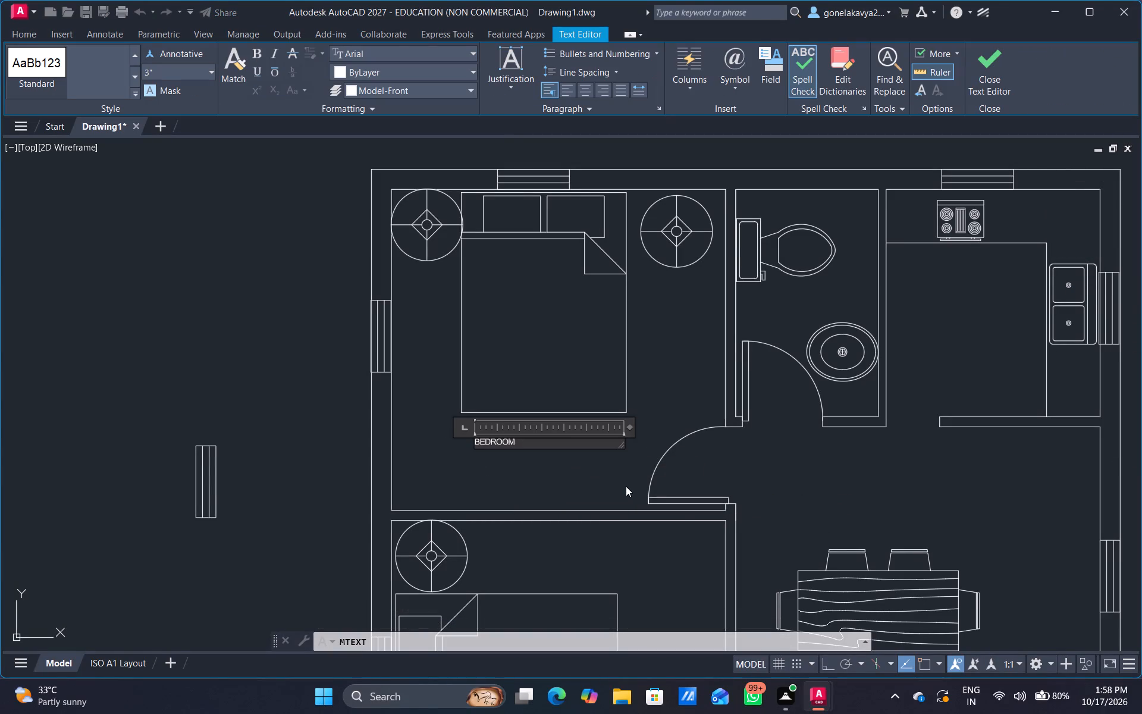
key("Return")
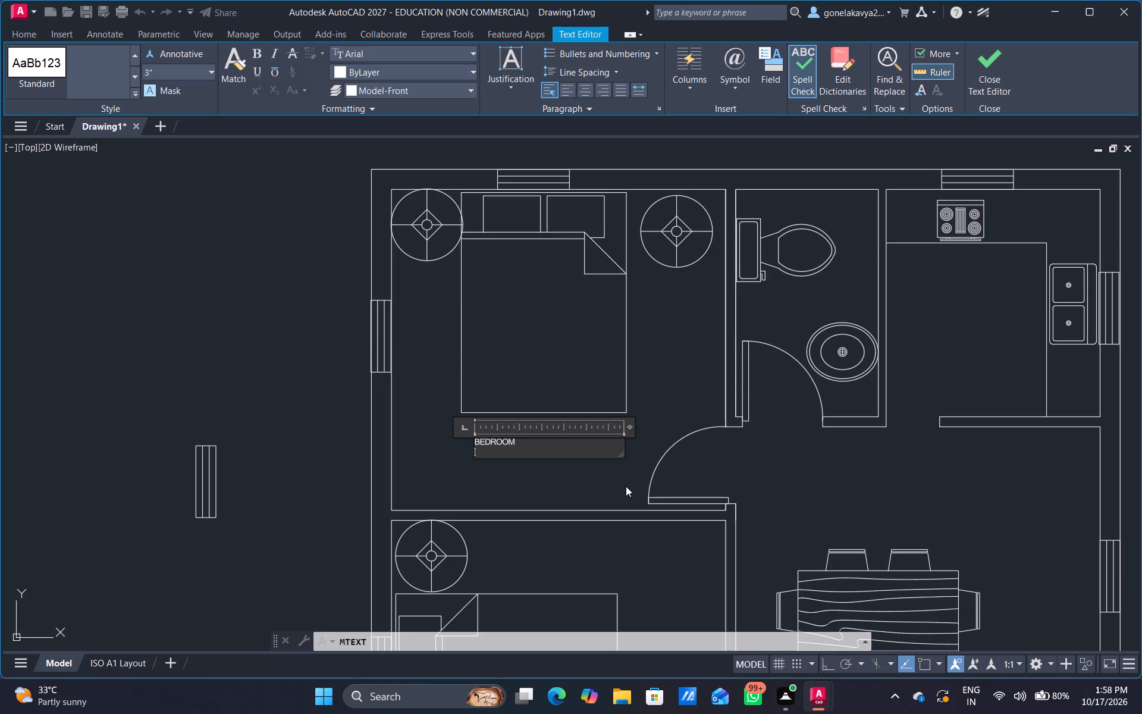
type("12")
key("apostrophe")
type("6\"")
key("Return")
key("BackSpace")
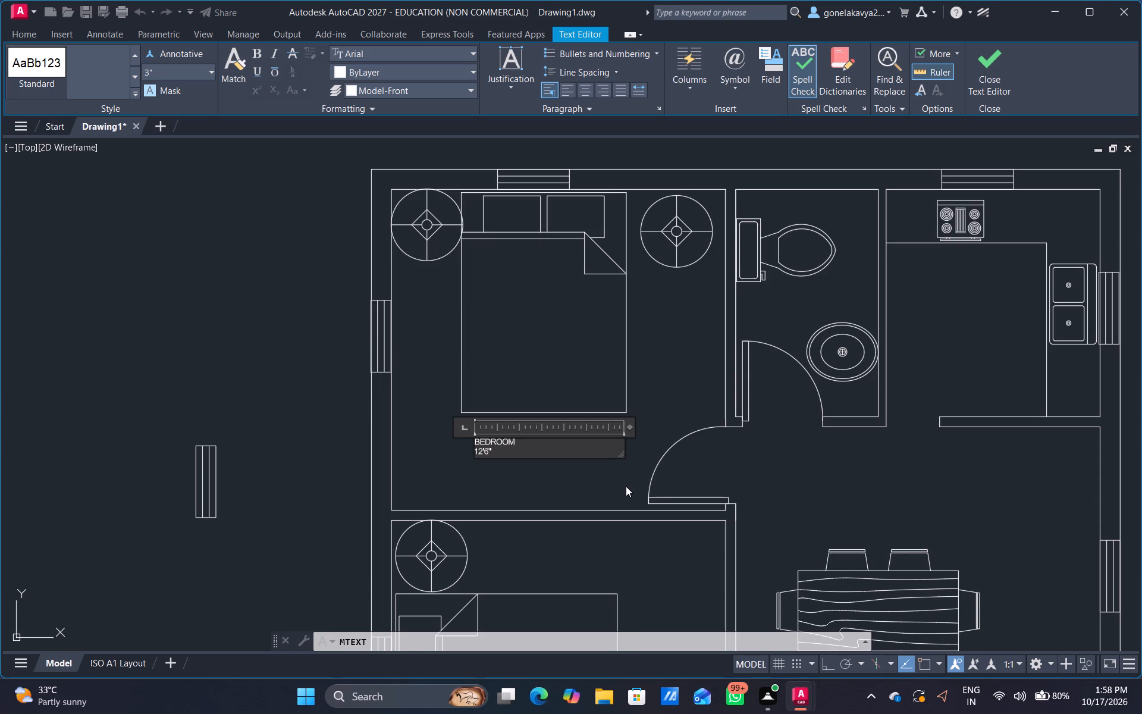
key("space")
type("X")
key("space")
type("12'")
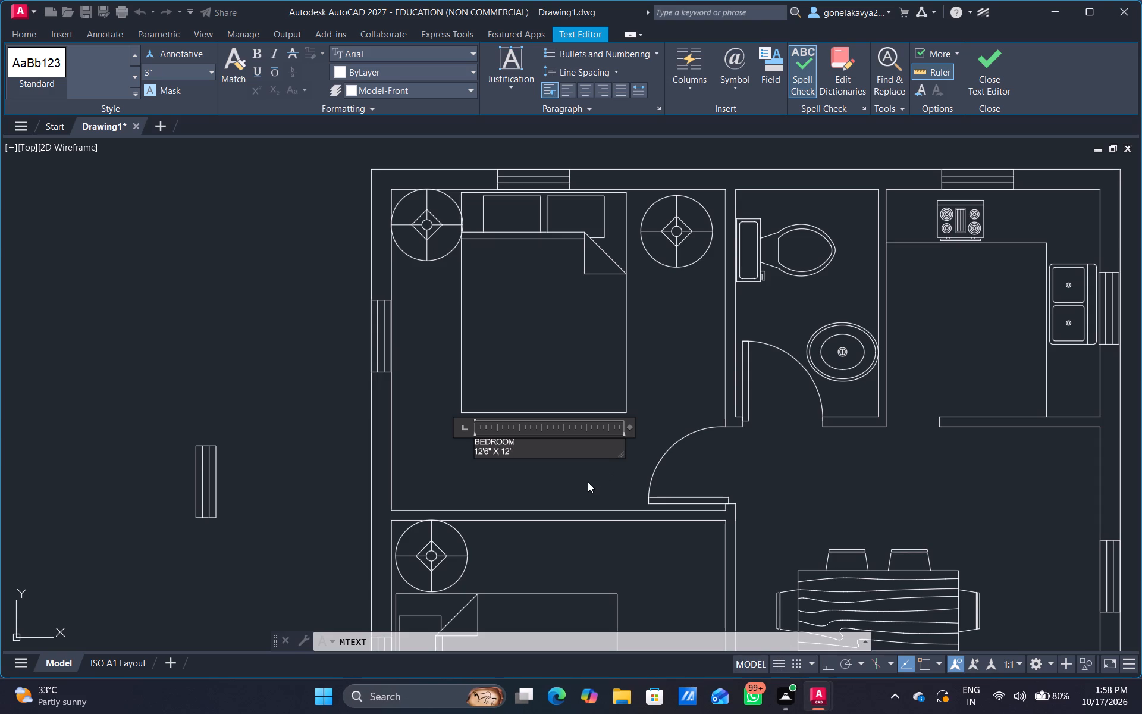
left_click(597, 500)
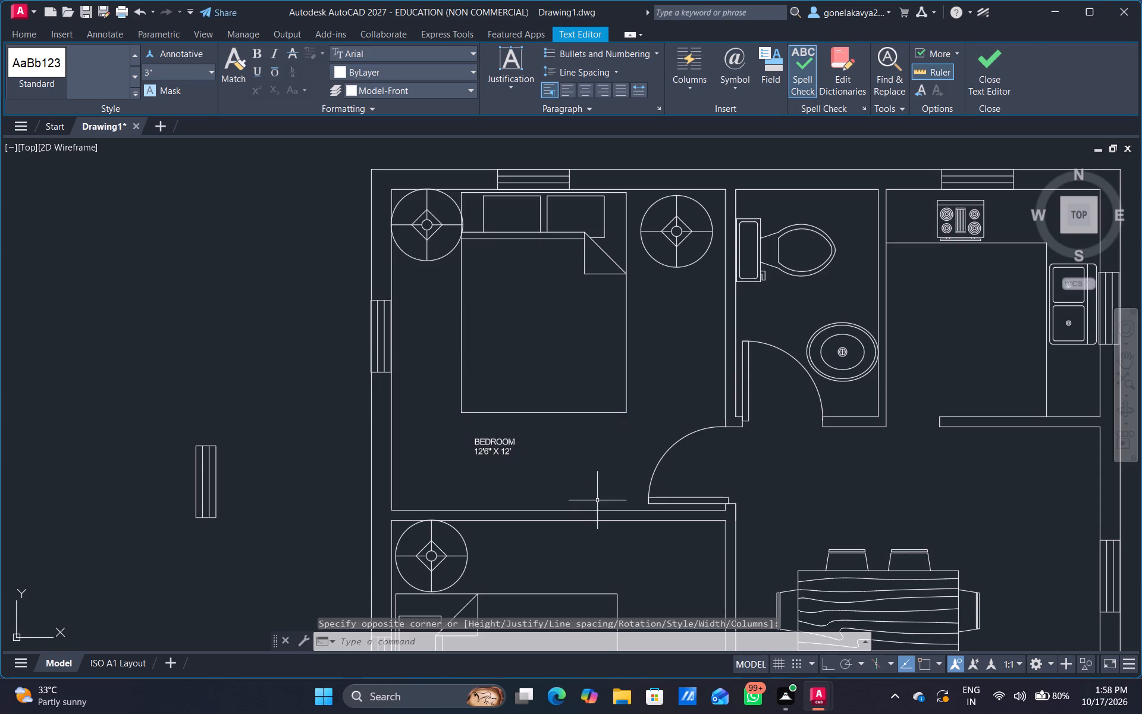
Label the top toilet with multiline text between the WC and the washbasin: TOILET, with 5'4' X 7'6" on the second line.
key("space")
left_click_drag(768, 305, 768, 327)
left_click(807, 317)
type("TOILET")
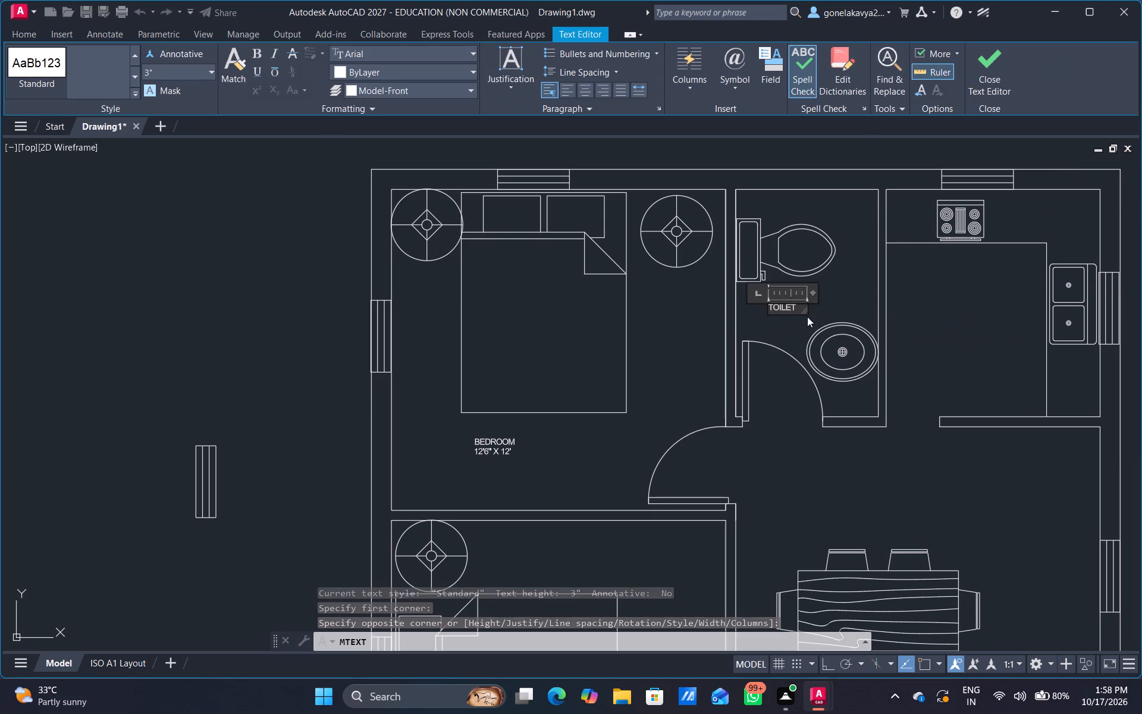
key("Return")
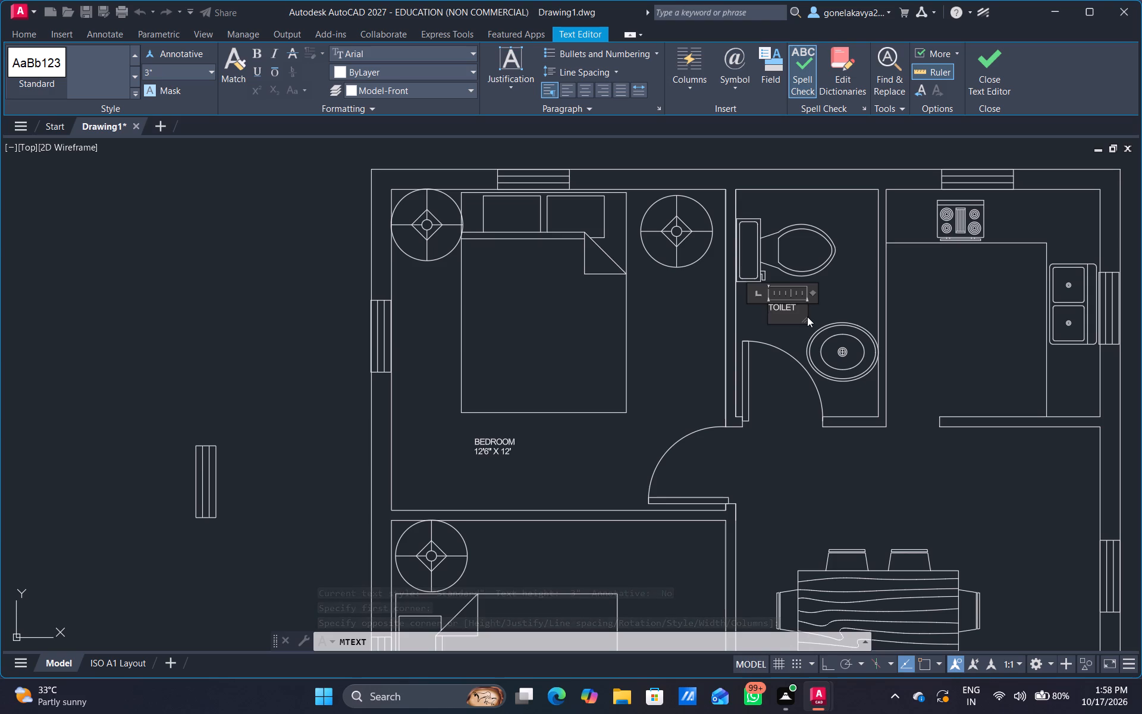
type("5'")
type("4' X")
key("space")
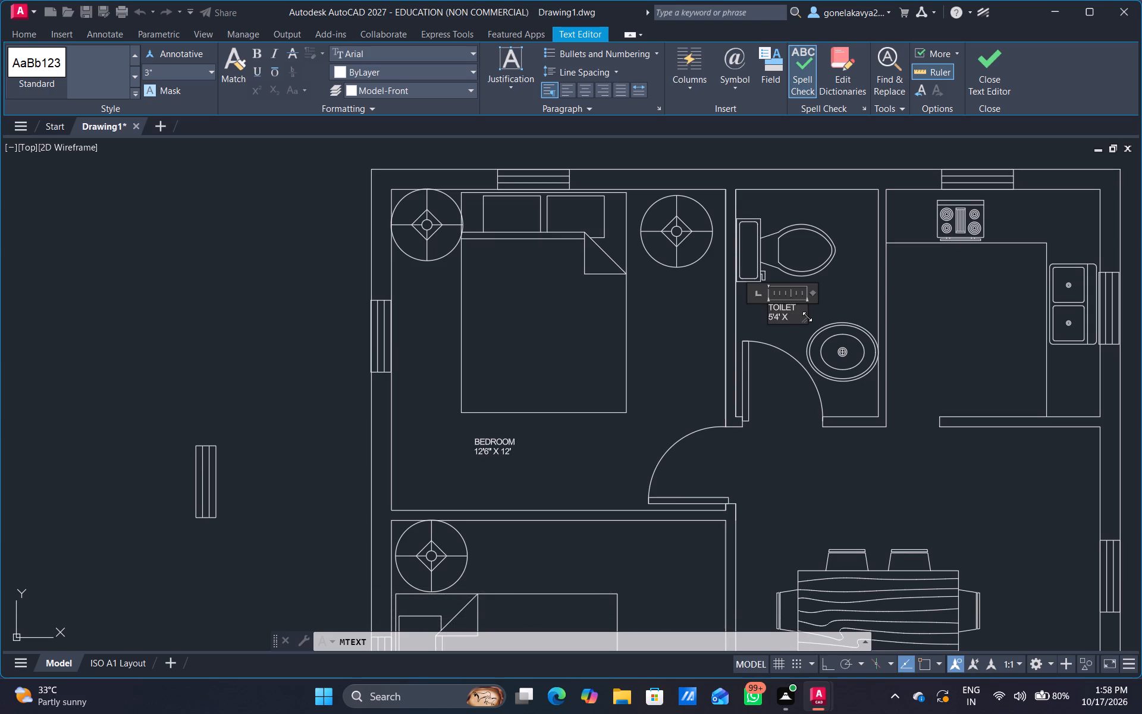
type("7'6\"")
left_click(832, 306)
Label the kitchen with multiline text below the stove counter: KITCHEN, with 8'6" X 7'6" on the second line.
middle_click_drag(901, 318, 887, 318)
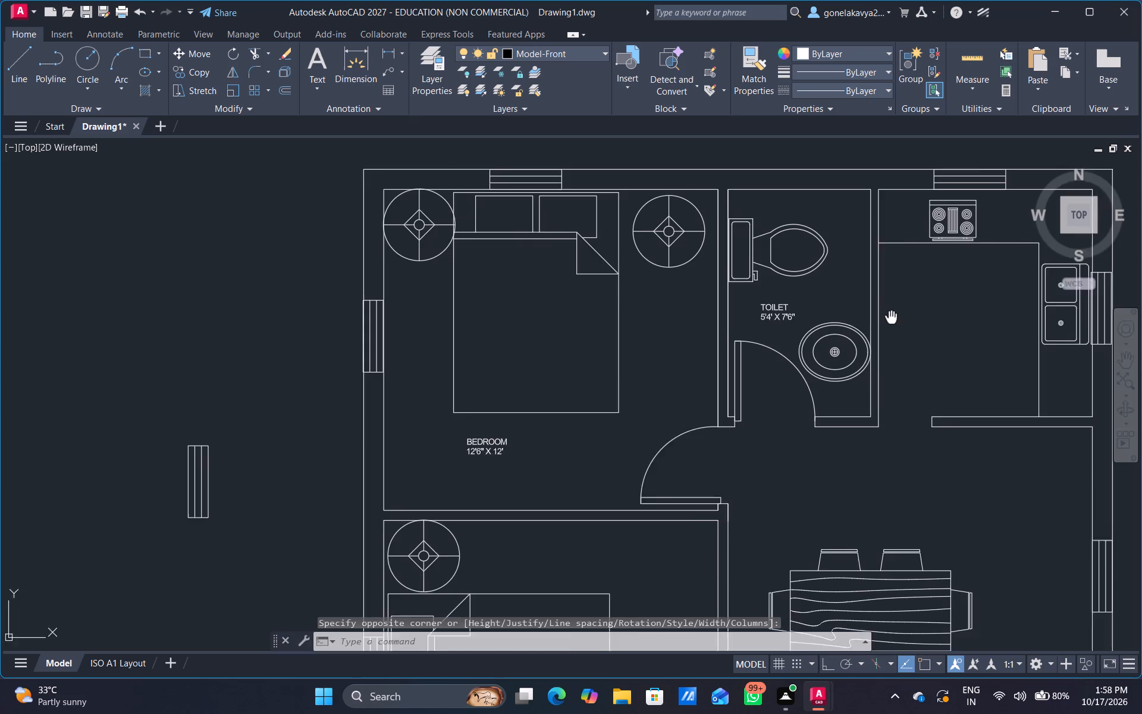
middle_click_drag(887, 318, 719, 327)
key("space")
left_click_drag(732, 297, 738, 341)
left_click(790, 348)
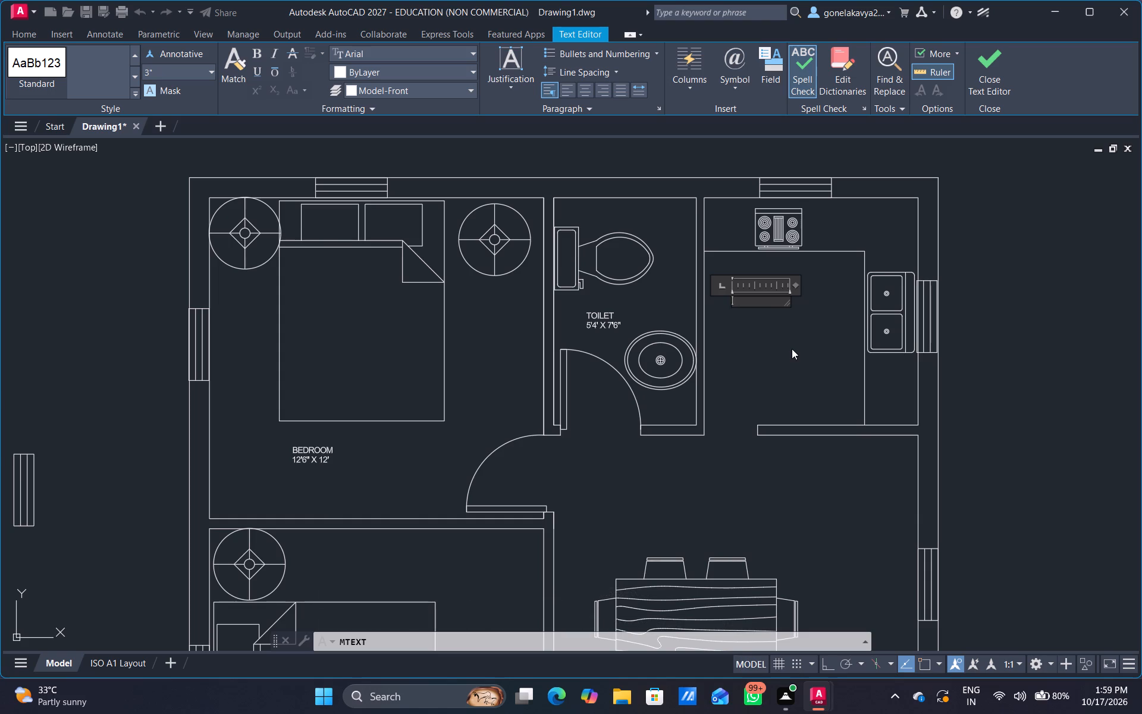
type("KITV")
key("BackSpace")
type("CHEN")
key("Return")
type("8'6")
type("\" X")
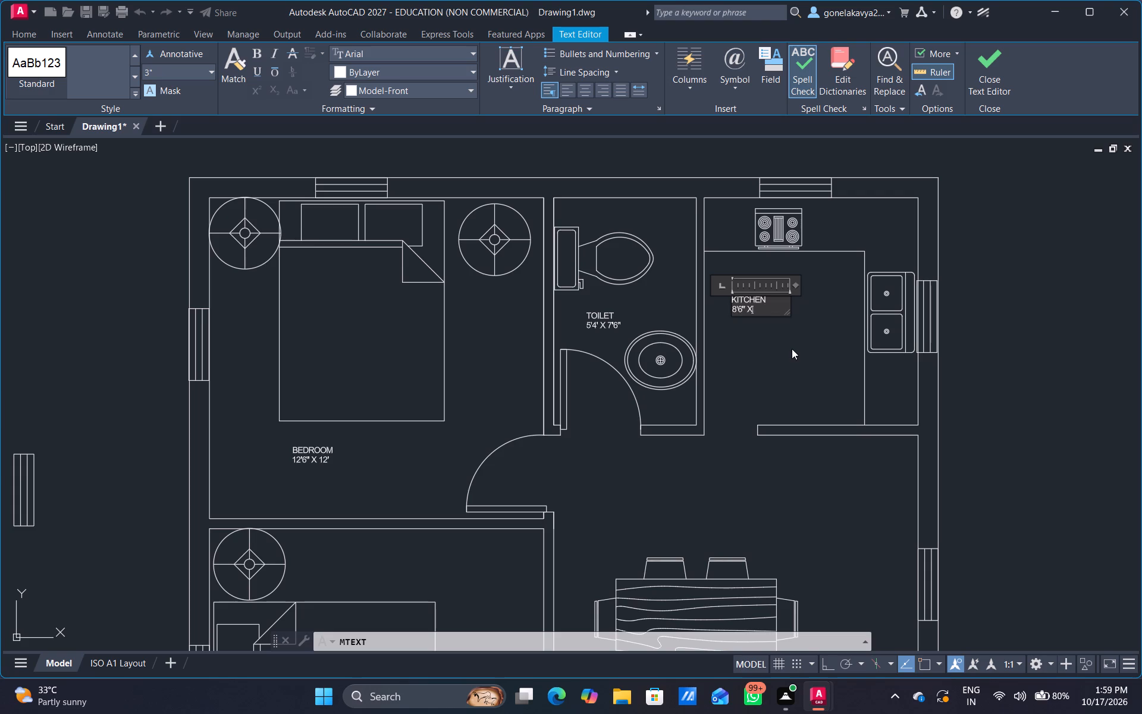
key("space")
type("7'6\"")
key("Return")
scroll(670, 356, "down", 1)
middle_click_drag(674, 464, 758, 349)
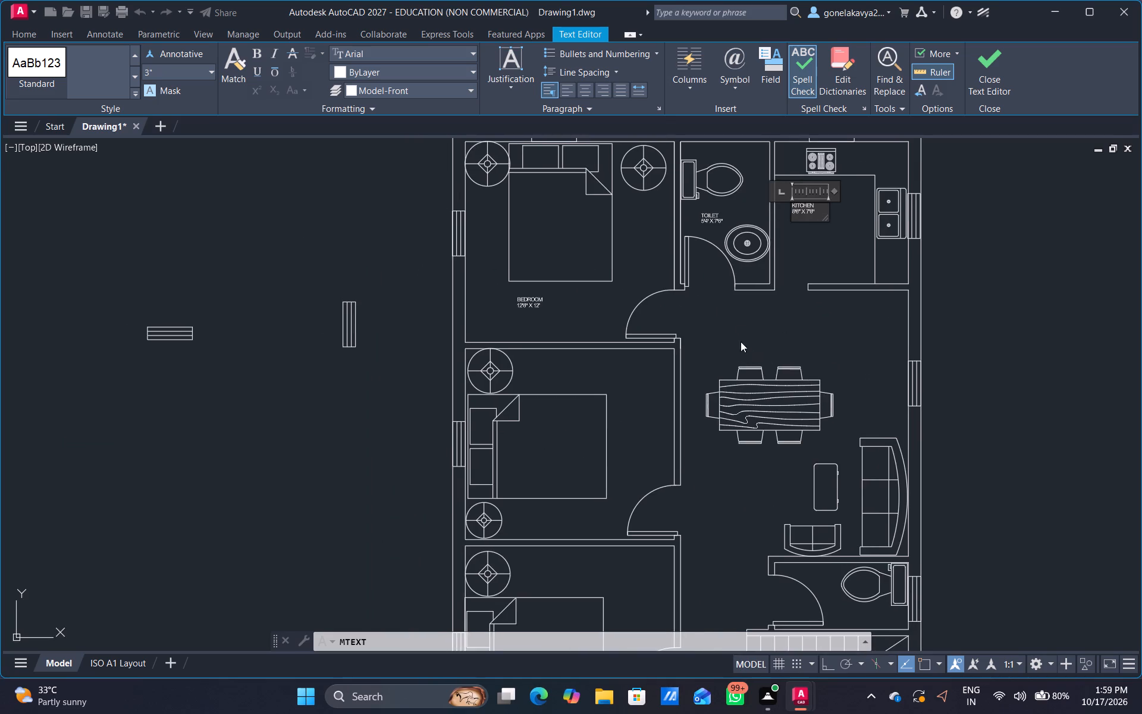
middle_click_drag(739, 339, 639, 286)
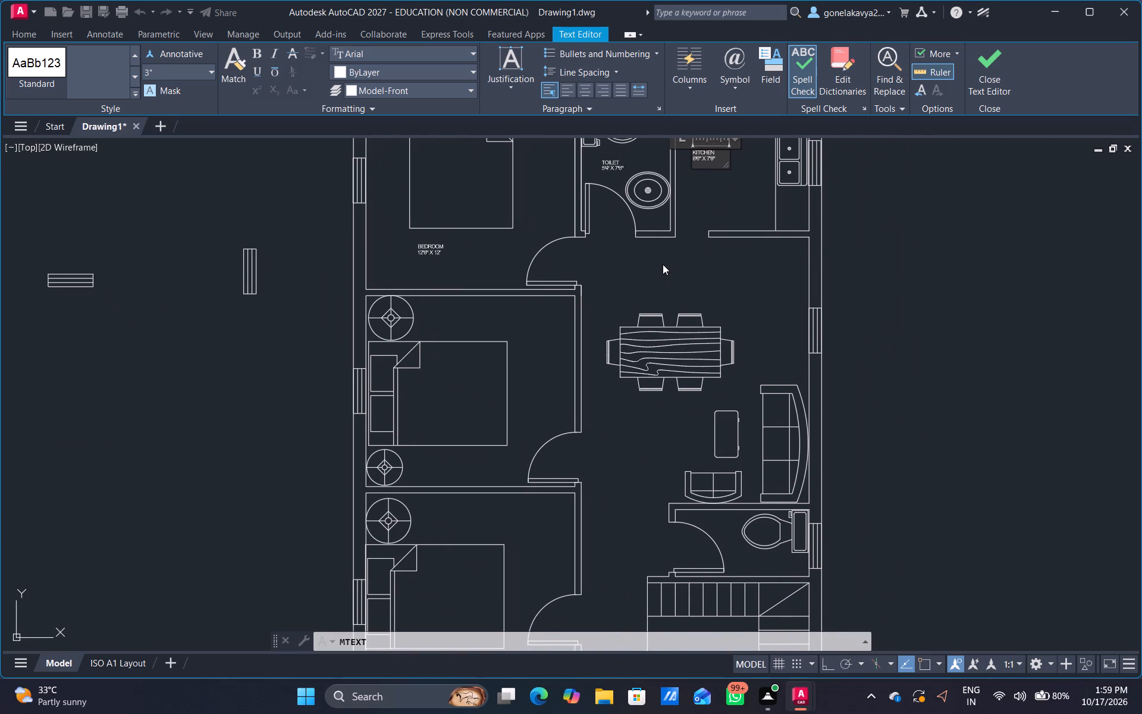
left_click(640, 264)
Label the living area with multiline text above the dining table: HALL + DINNING, with 14'3" X 15'11" on the second line.
key("space")
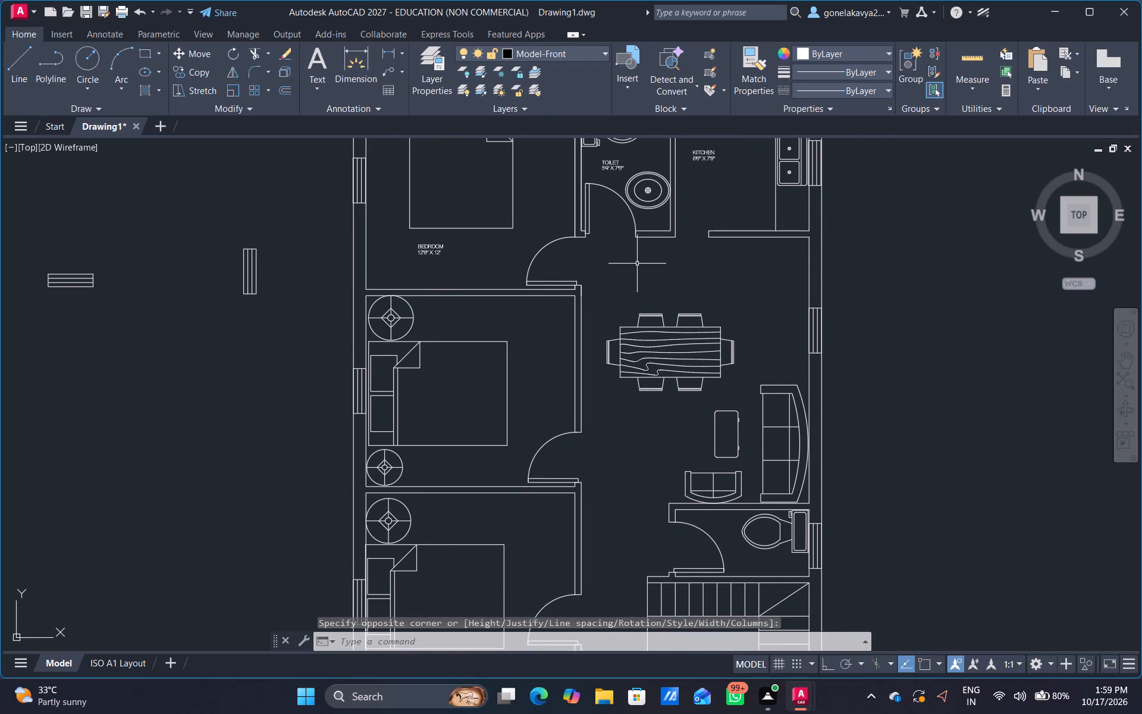
left_click_drag(632, 253, 655, 297)
left_click(721, 273)
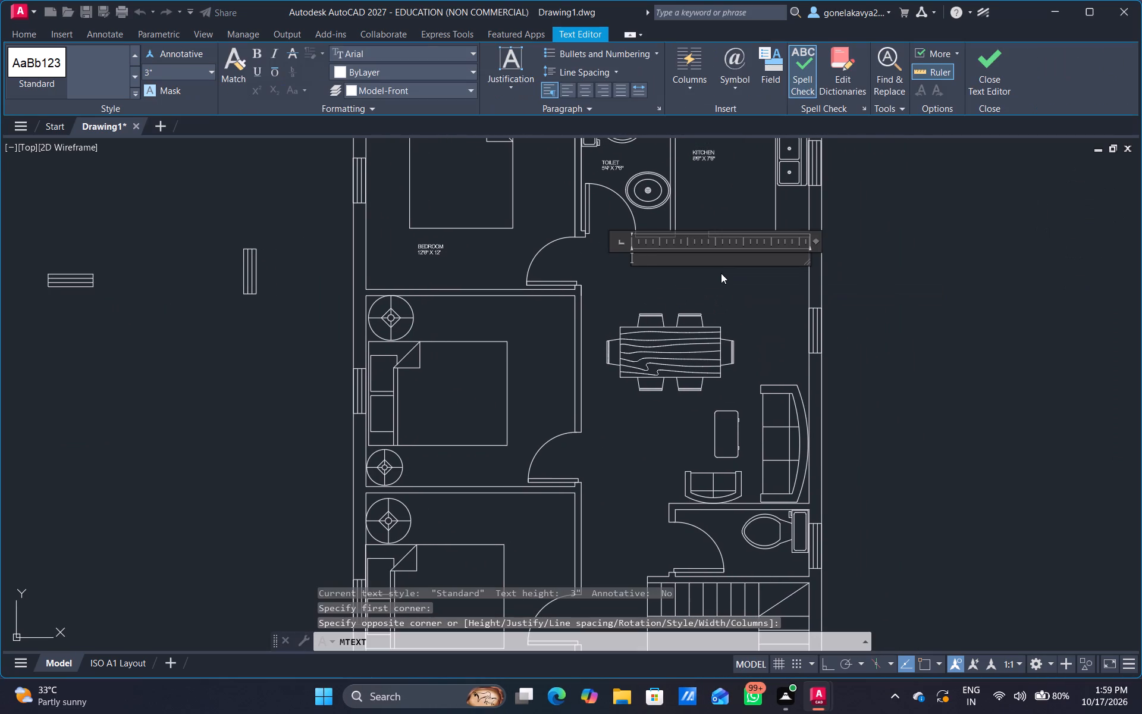
type("HALL")
key("space")
type("+ DINNING")
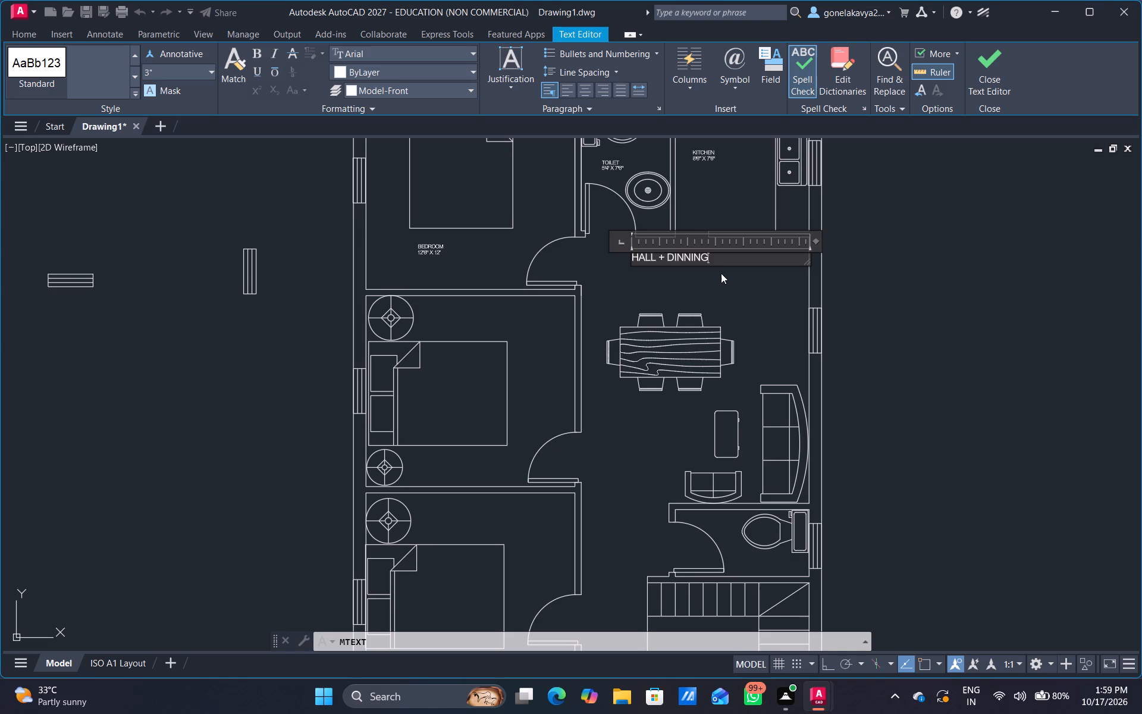
key("Return")
type("14'")
type("3\" X")
key("space")
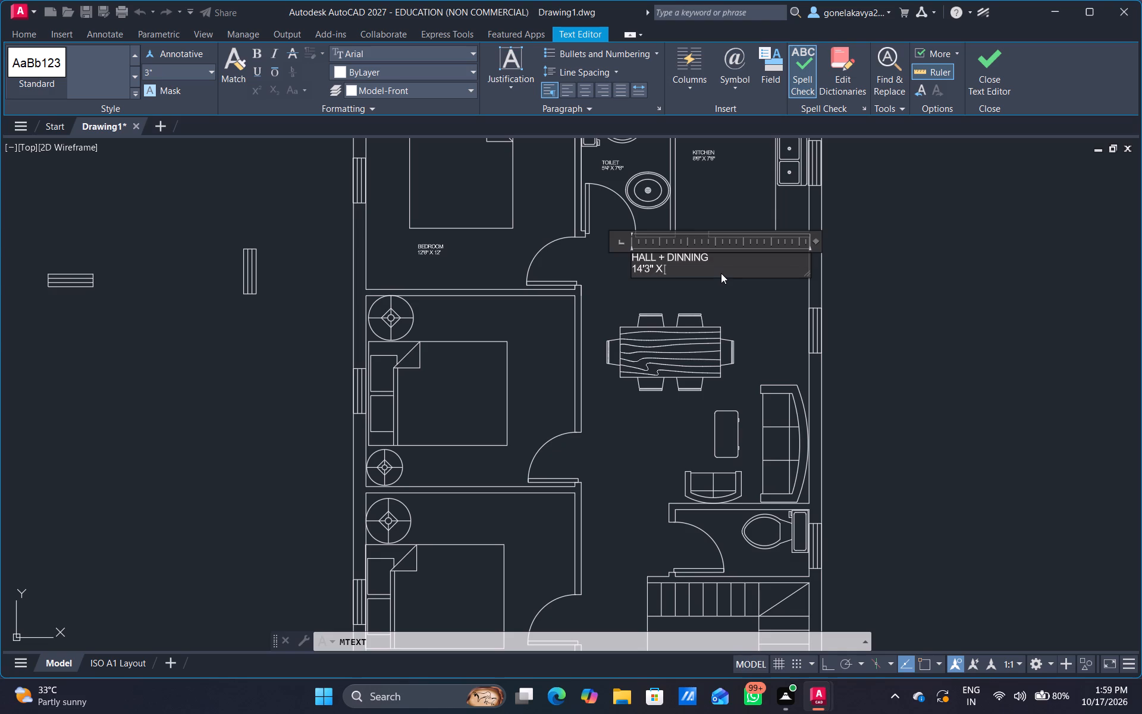
type("15'")
type("11\"")
left_click(727, 296)
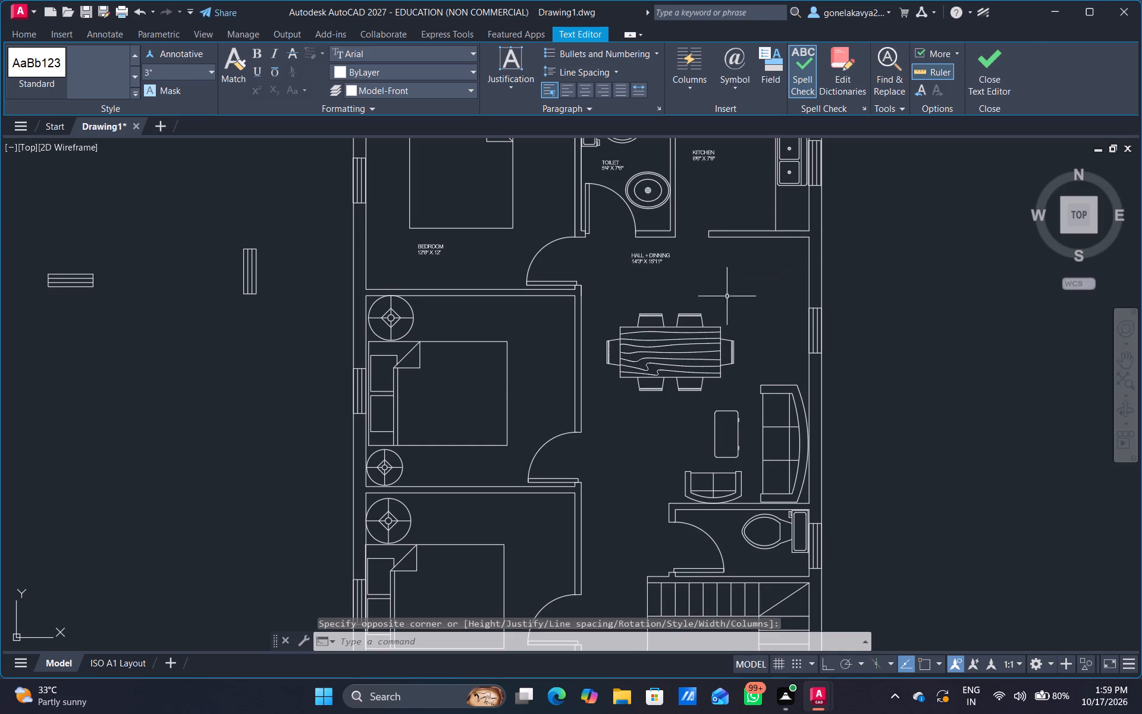
Label the middle bedroom with multiline text below the bed: BEDROOM, with 12'6' and X 11'5" on the following two lines.
middle_click_drag(504, 367, 554, 228)
scroll(504, 367, "up", 1)
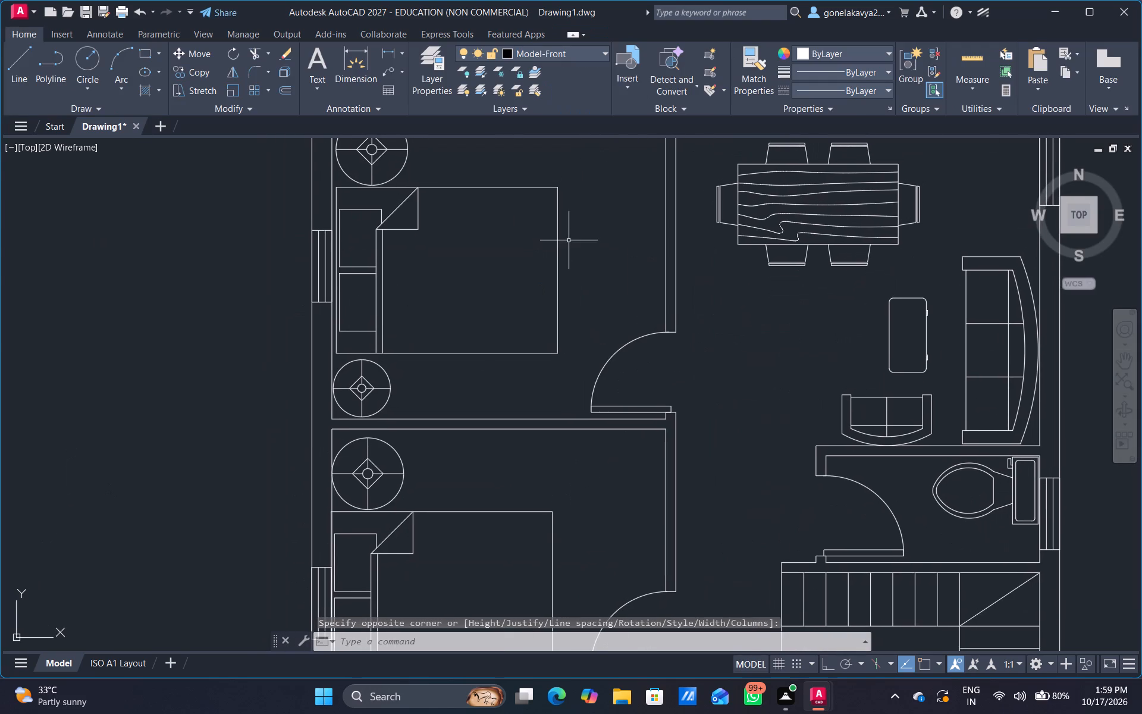
middle_click_drag(500, 395, 517, 324)
key("space")
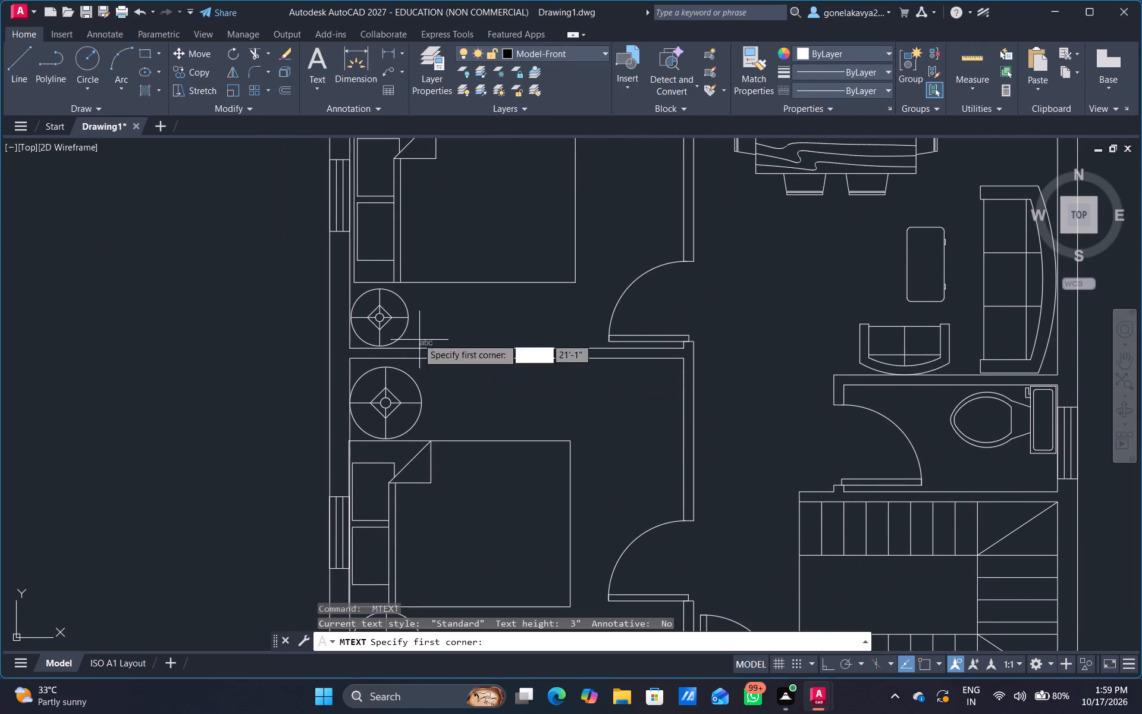
left_click_drag(437, 300, 465, 343)
left_click(557, 324)
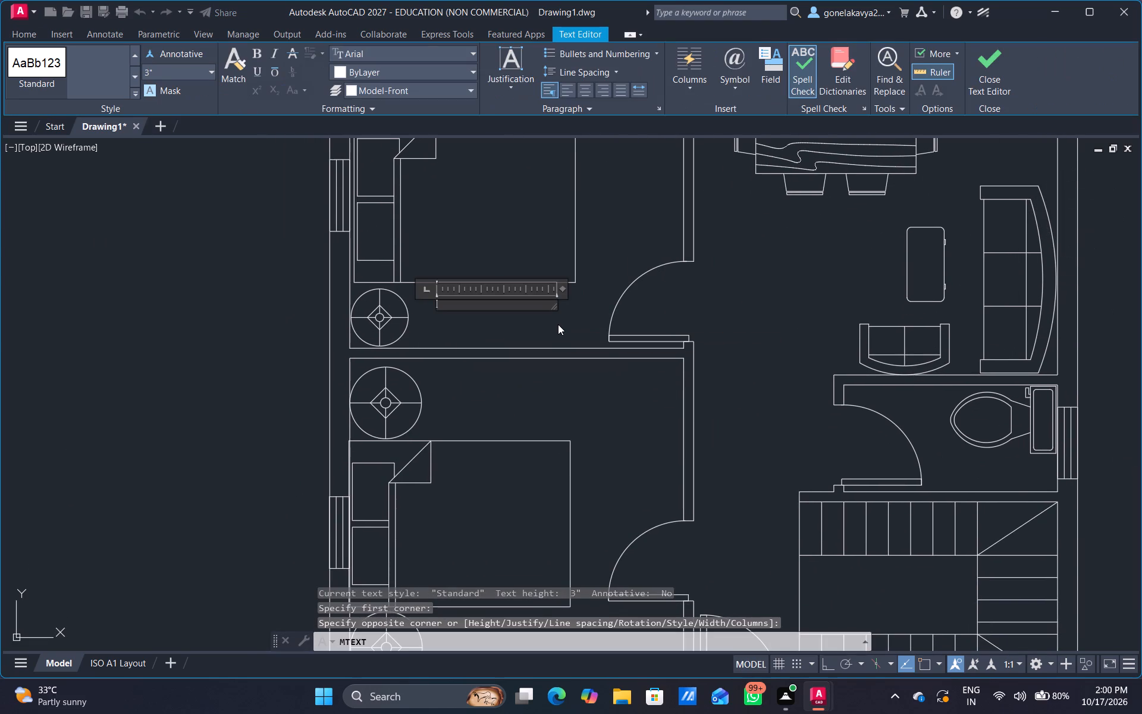
type("BEDROOM")
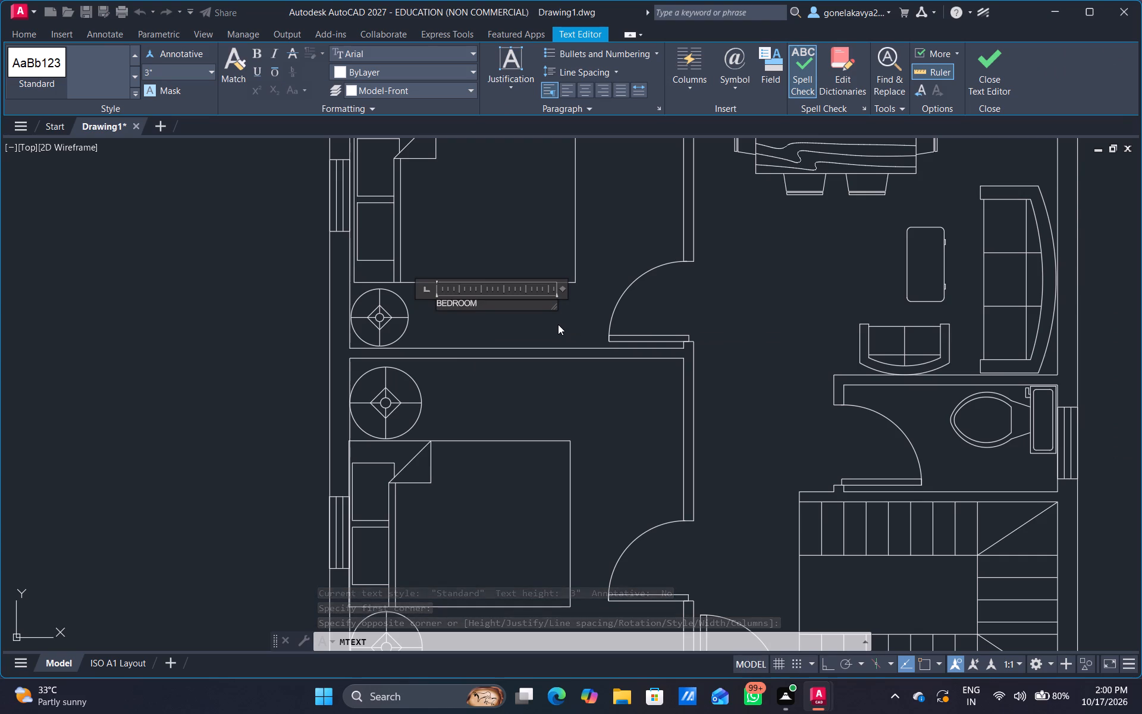
key("Return")
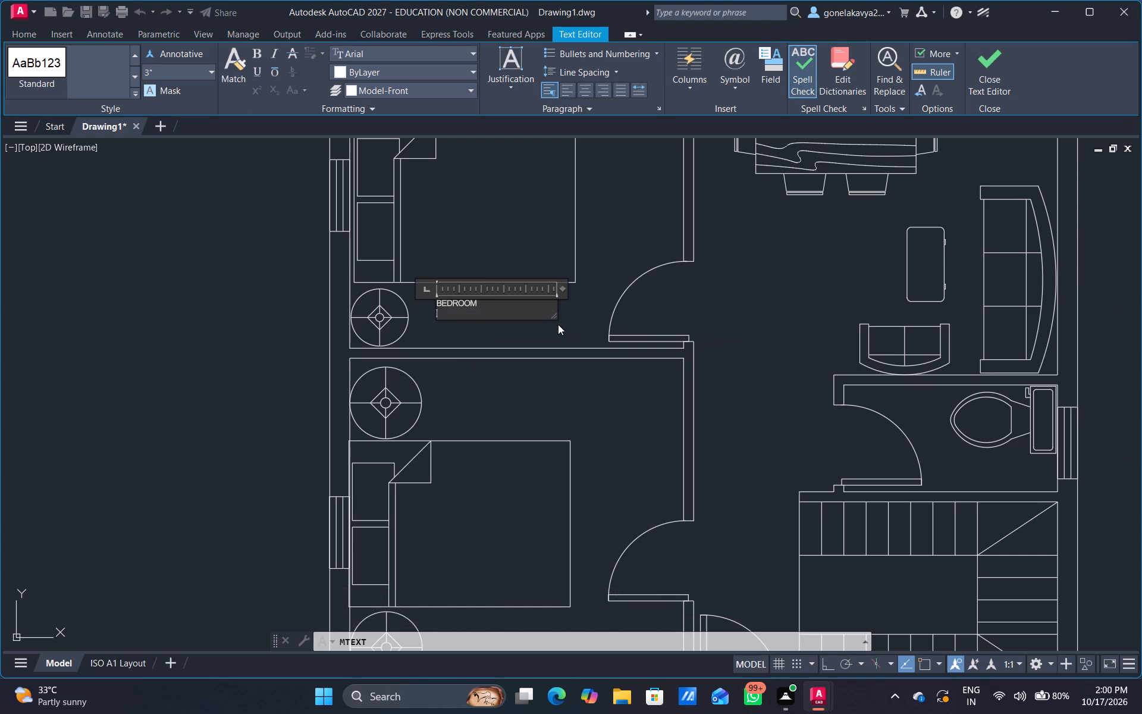
type("12'6'")
key("Return")
key("space")
type("X")
key("space")
type("11'")
type("5\"")
key("BackSpace")
key("shift+quotedbl")
left_click(547, 368)
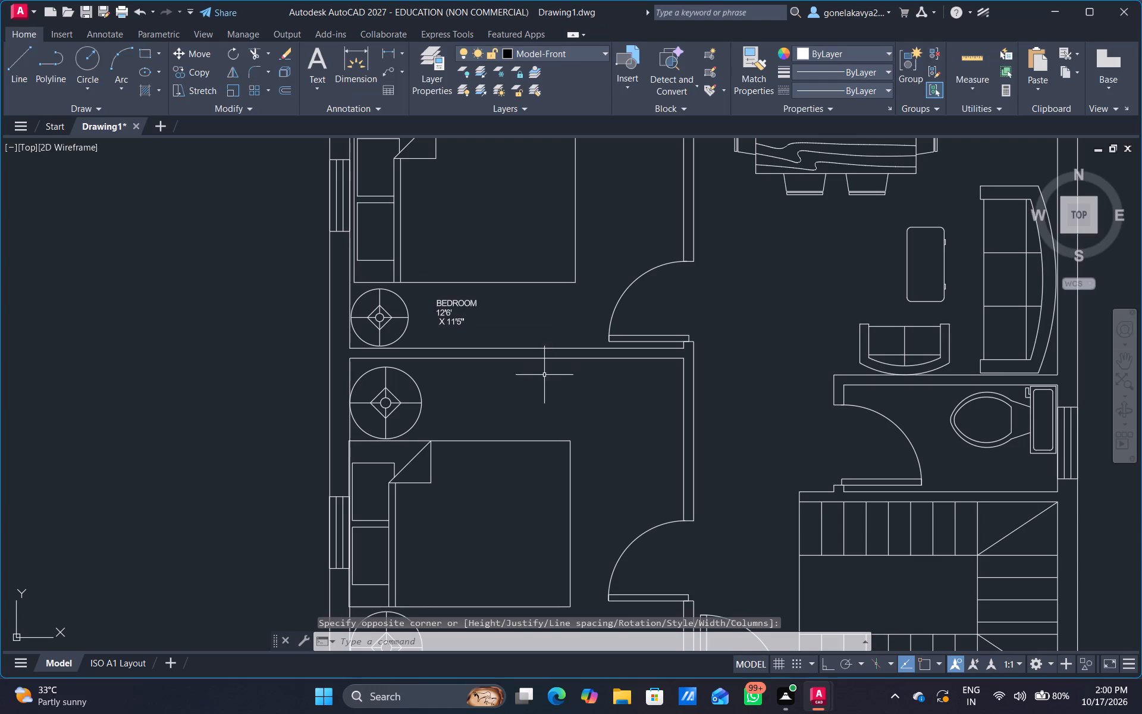
Edit the middle bedroom's label, joining the size onto one line reading 12'6' X 11'5".
left_click(453, 303)
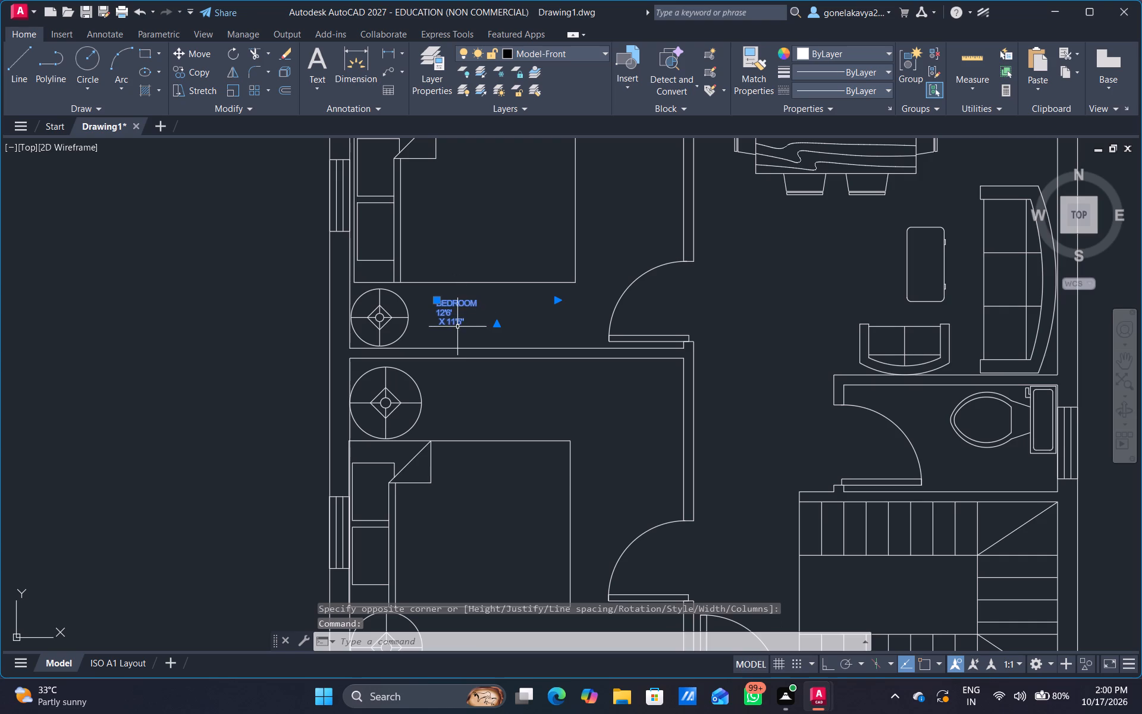
right_click(457, 326)
left_click(530, 324)
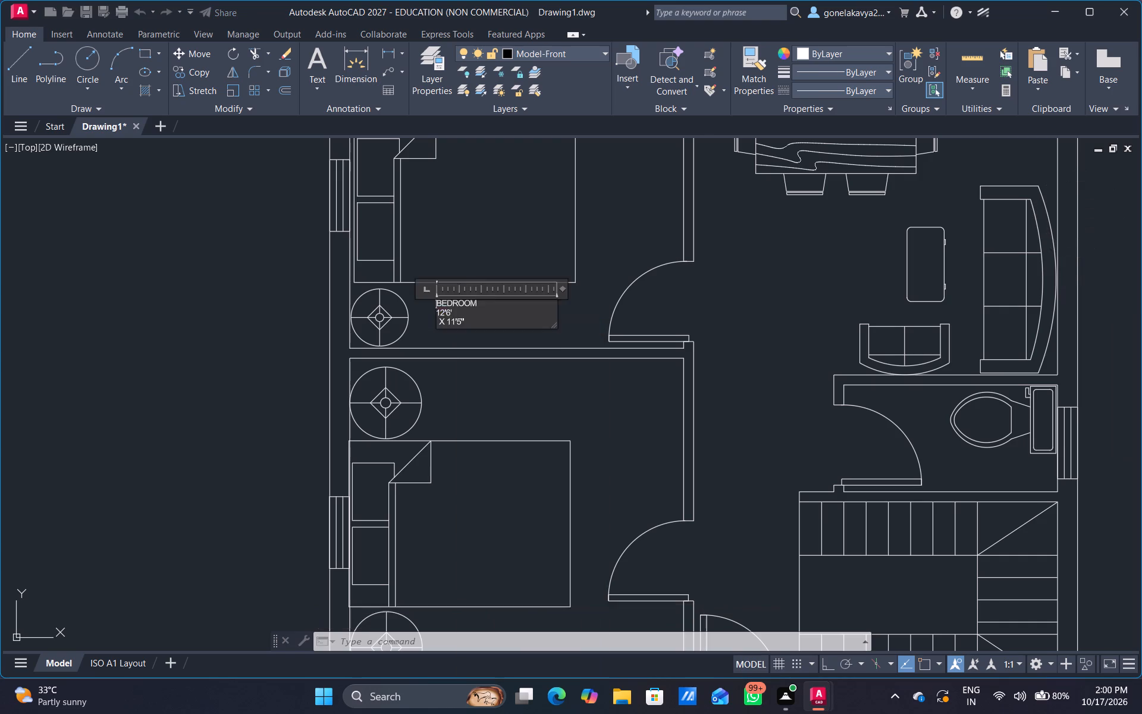
scroll(480, 317, "up", 2)
left_click(371, 324)
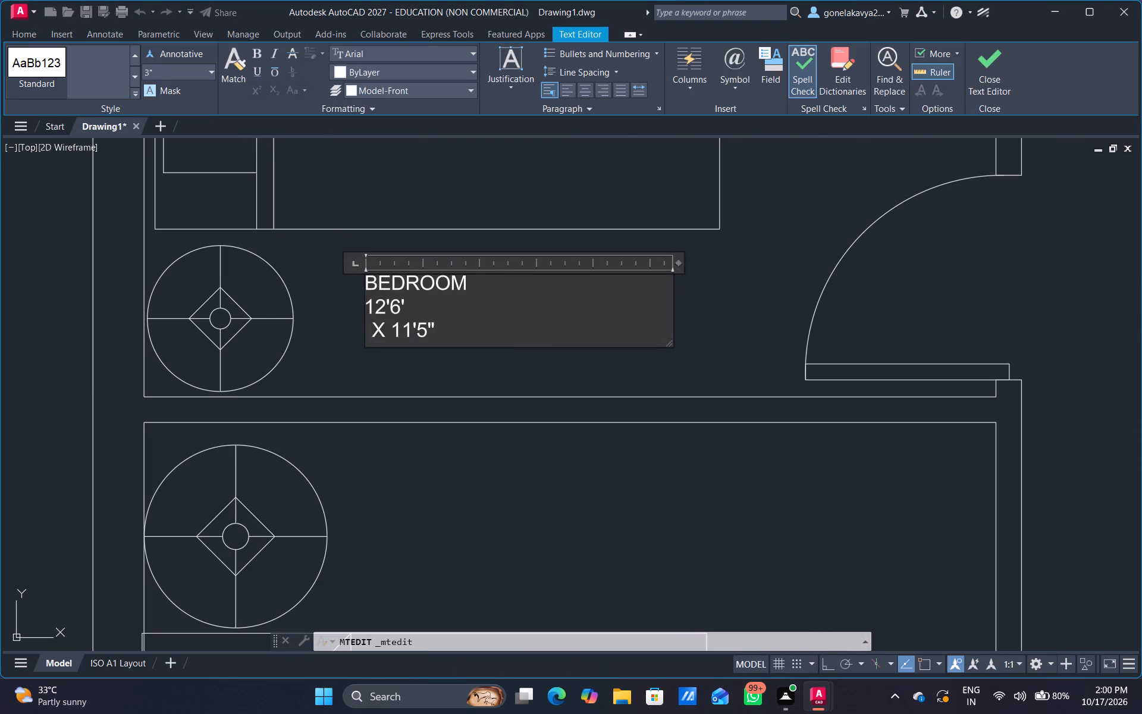
key("BackSpace")
key("BackSpace")
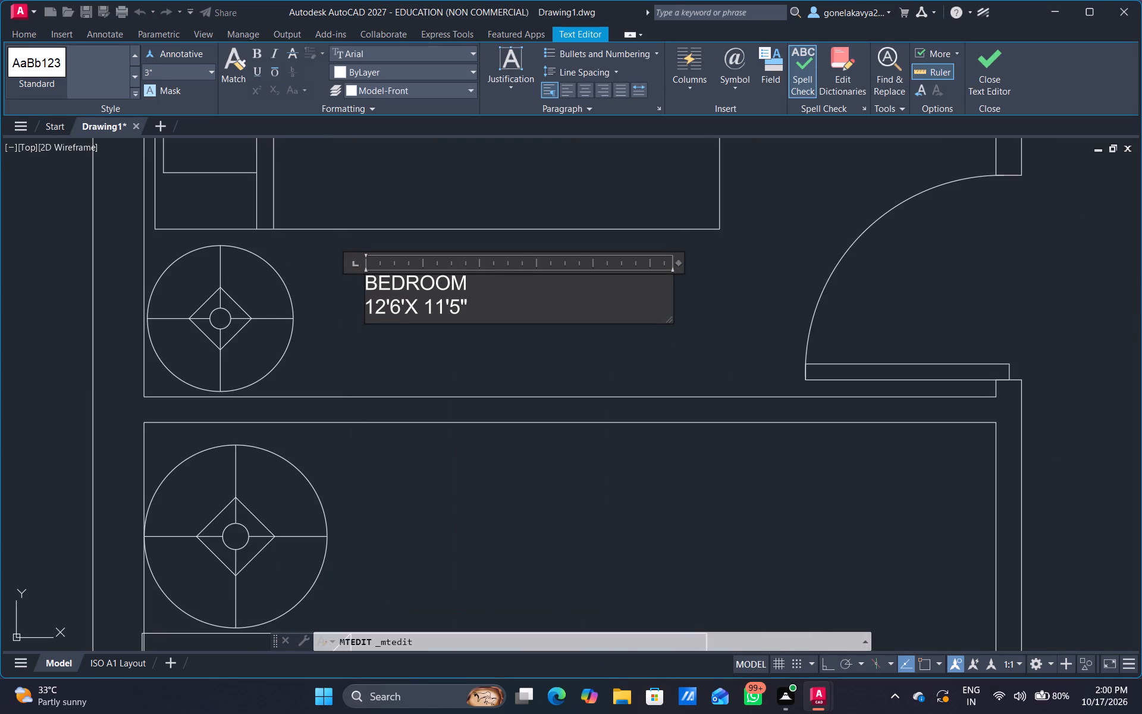
key("space")
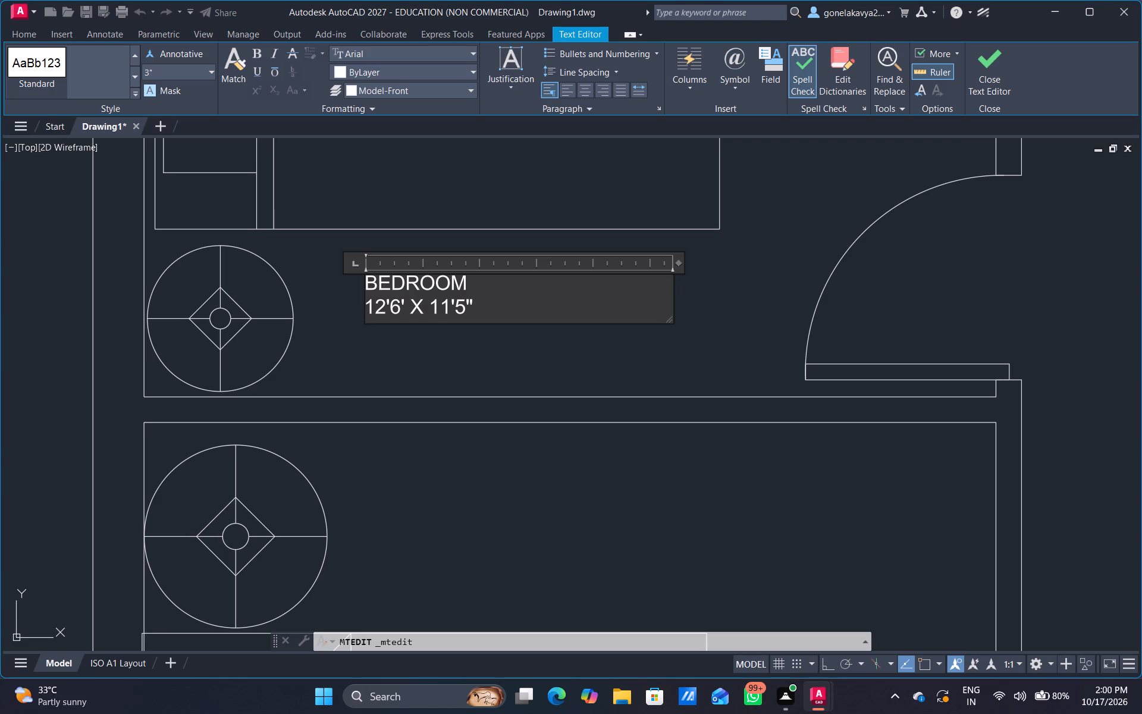
left_click(346, 518)
Label the bottom bedroom with multiline text below the bed: BEDROOM, with 12'3" X 12'11" on the second line.
scroll(408, 535, "down", 2)
middle_click_drag(413, 537, 369, 378)
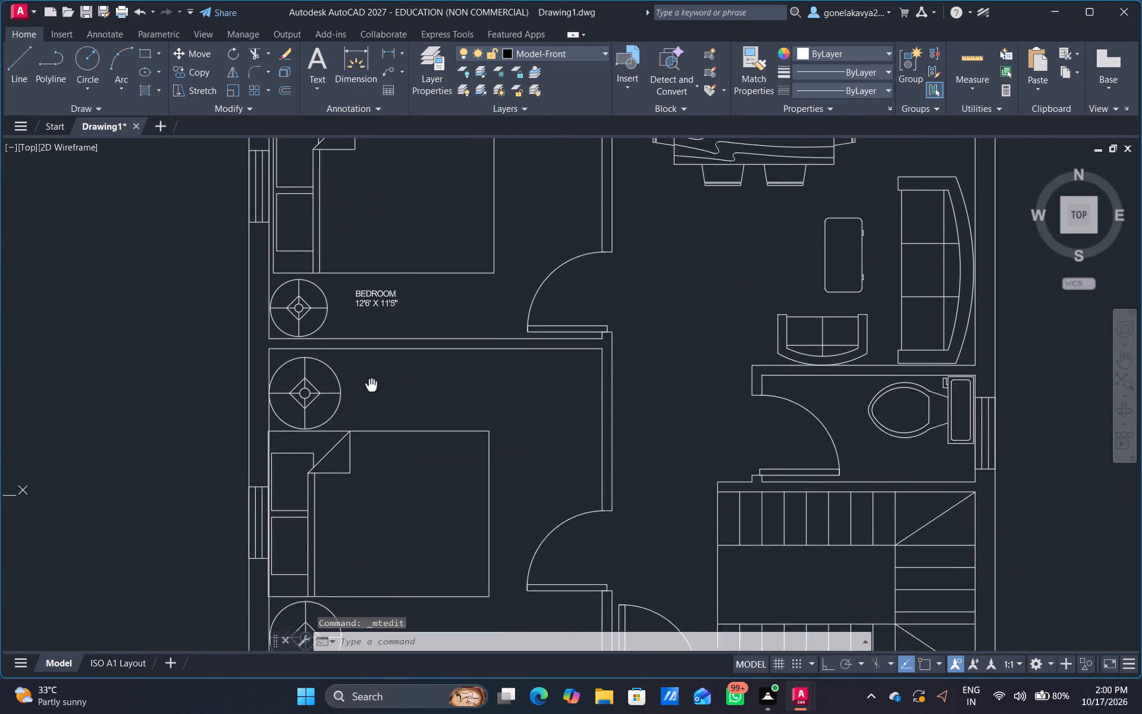
middle_click_drag(369, 378, 366, 371)
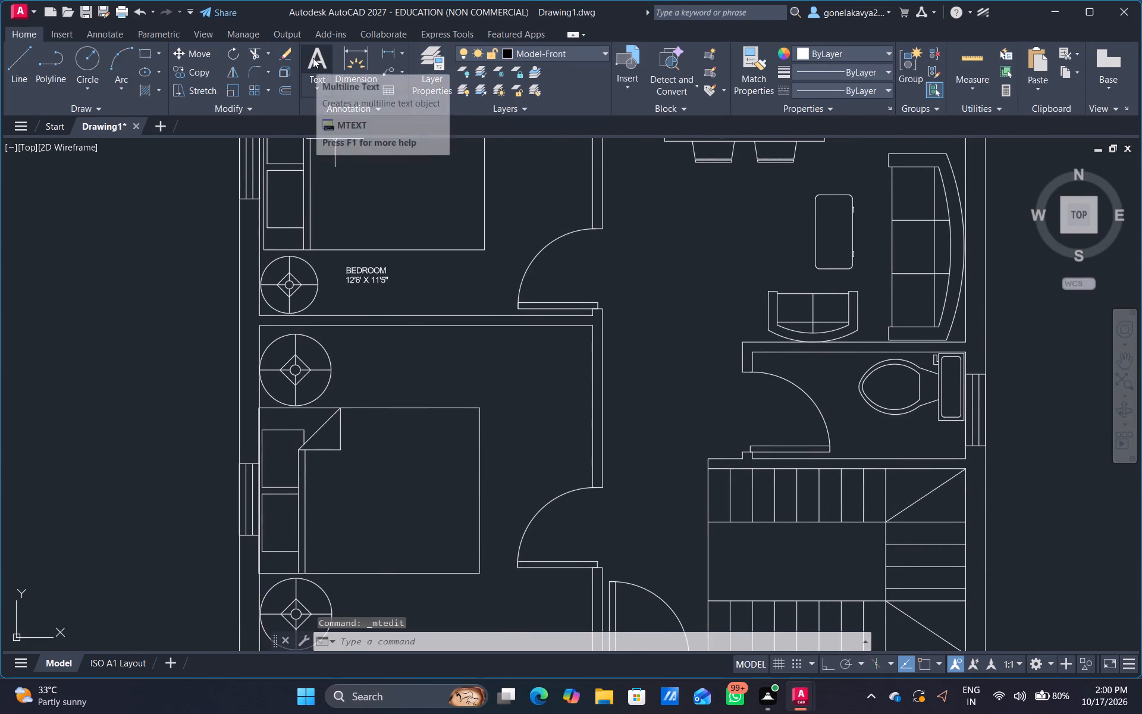
left_click(313, 58)
scroll(424, 292, "up", 1)
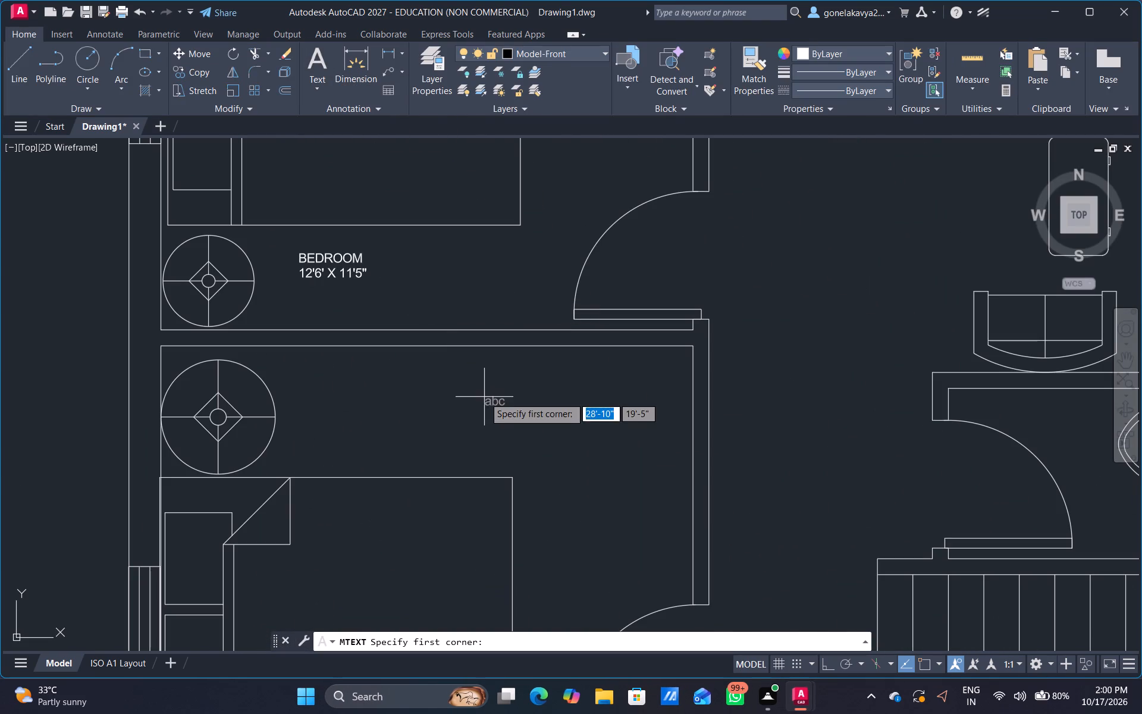
middle_click_drag(489, 400, 448, 200)
scroll(459, 459, "down", 3)
scroll(448, 496, "up", 3)
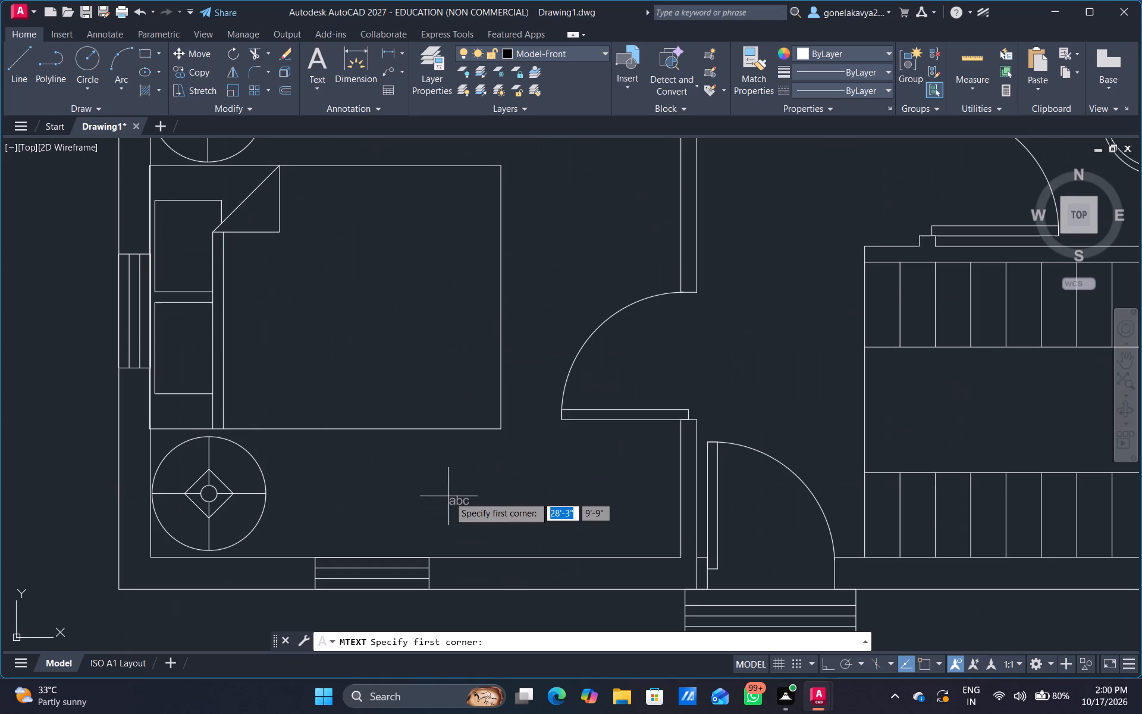
left_click_drag(365, 469, 365, 497)
left_click(442, 528)
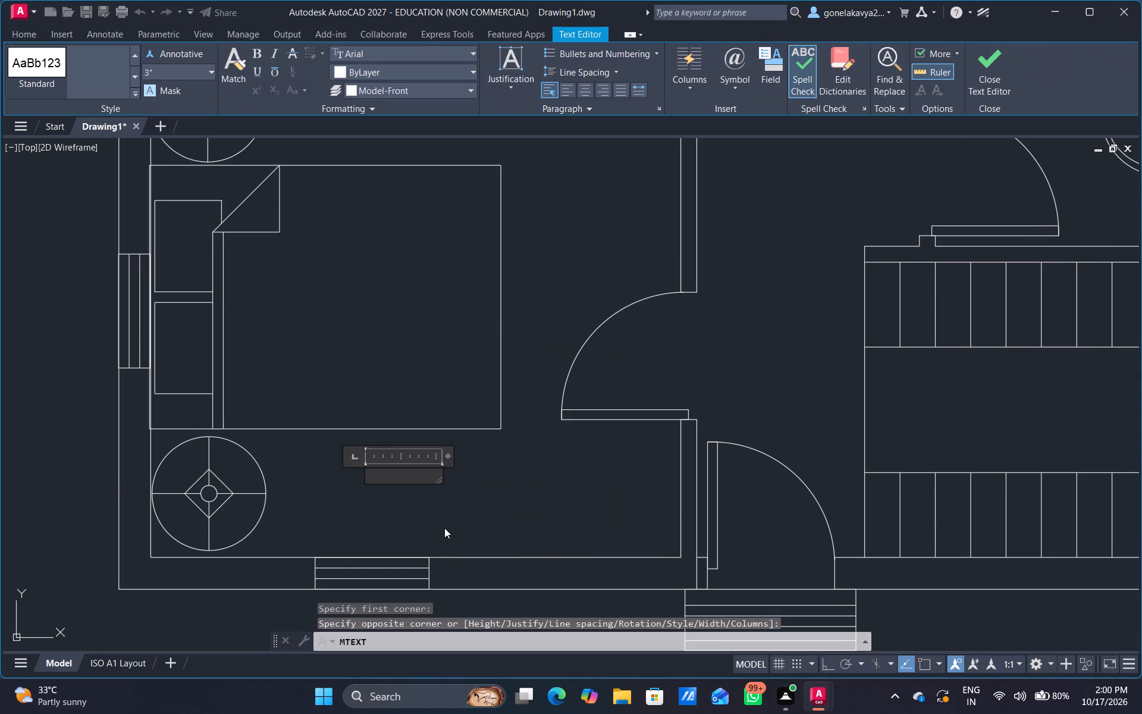
type("BEDROOM")
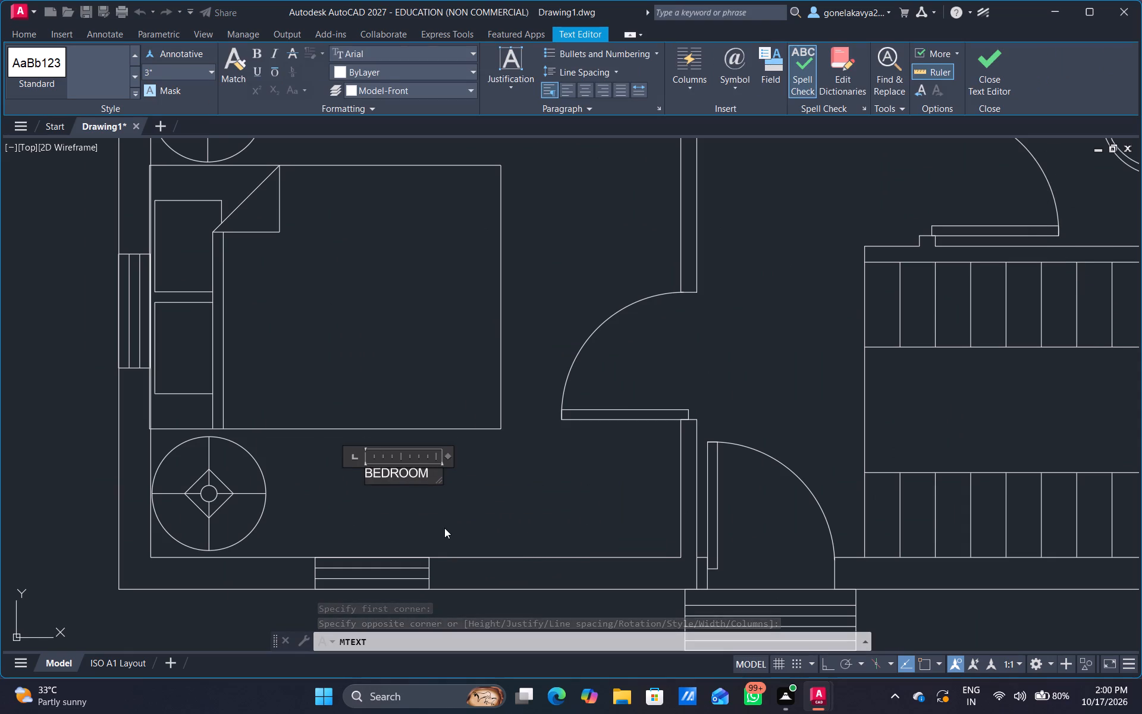
key("Return")
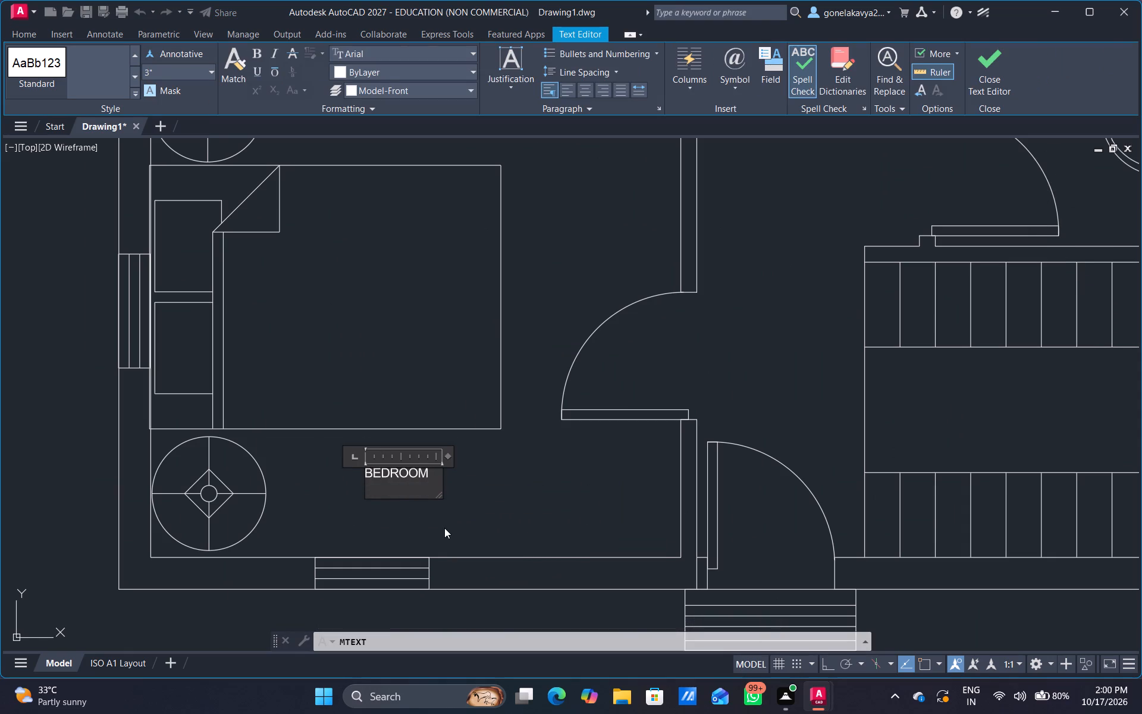
type("12'3\"")
key("space")
type("X")
key("space")
type("12'11\"")
left_click(479, 519)
Add a multiline text label reading STAIR in the open space between the two stair flights.
scroll(514, 511, "down", 1)
middle_click_drag(514, 511, 338, 496)
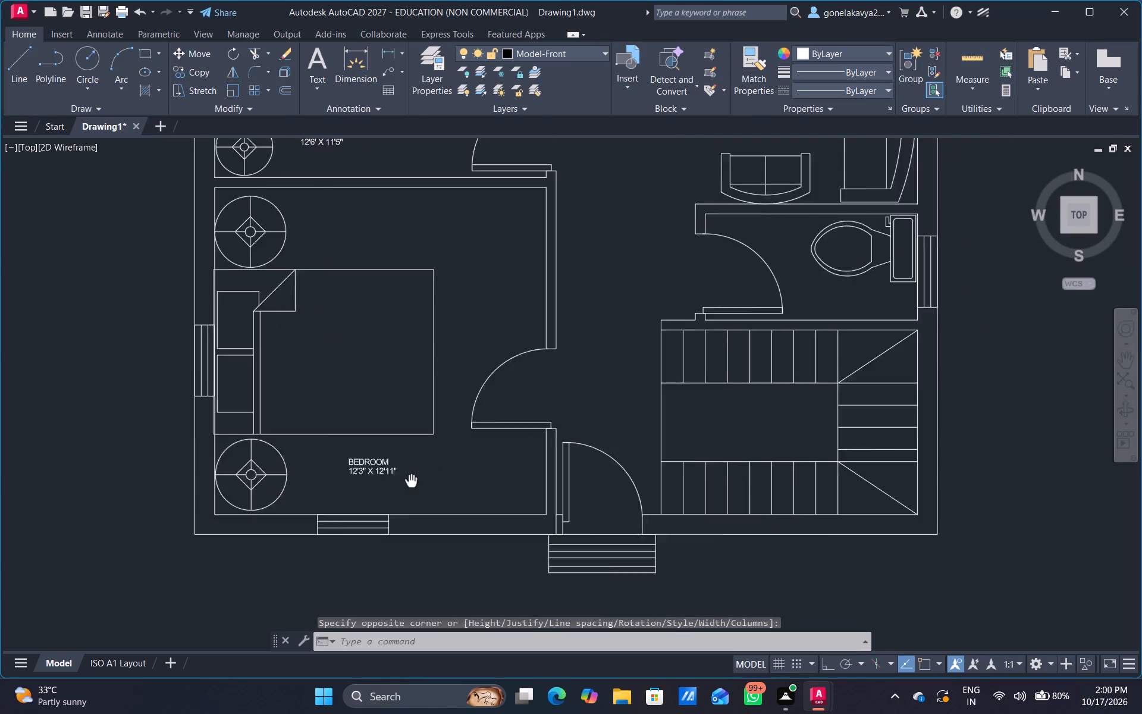
middle_click_drag(338, 496, 432, 440)
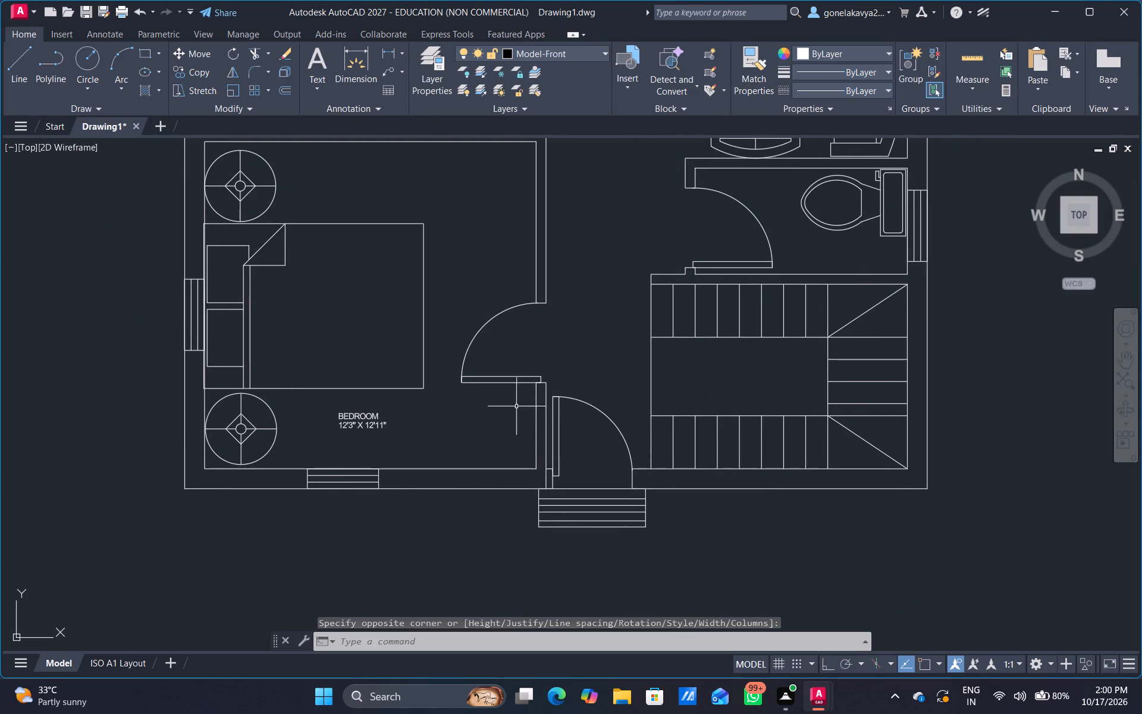
middle_click_drag(570, 356, 405, 433)
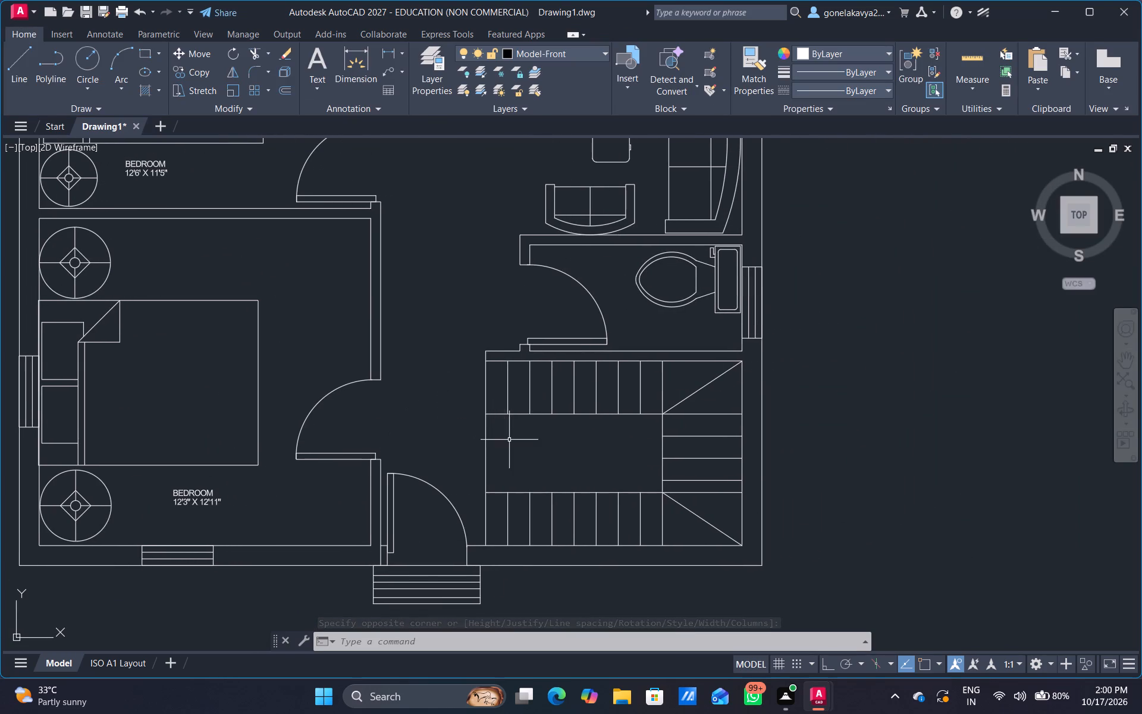
scroll(509, 440, "up", 1)
key("space")
left_click_drag(525, 447, 534, 488)
left_click(613, 475)
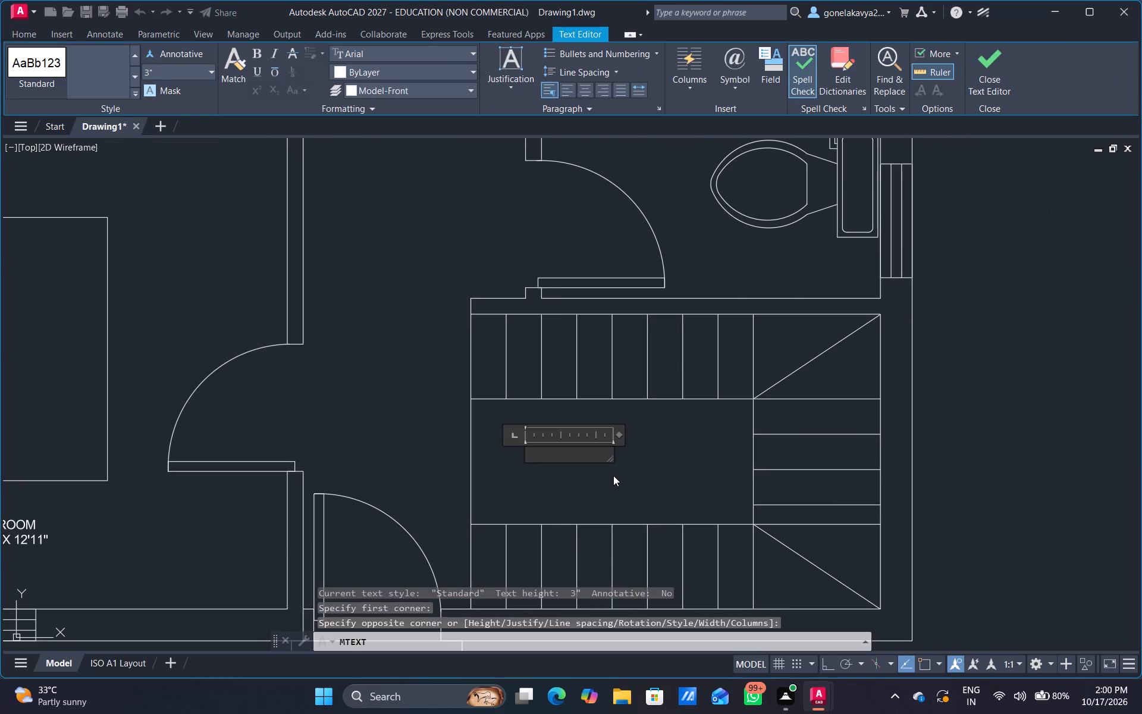
key("s")
type("TAIR")
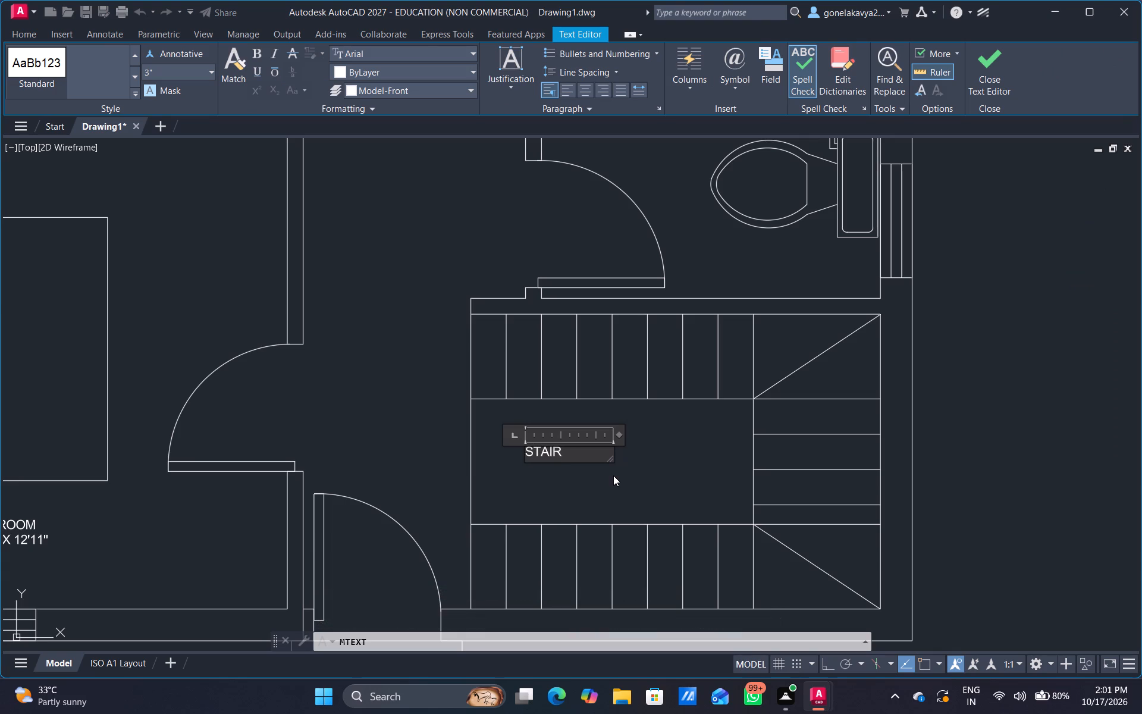
key("Return")
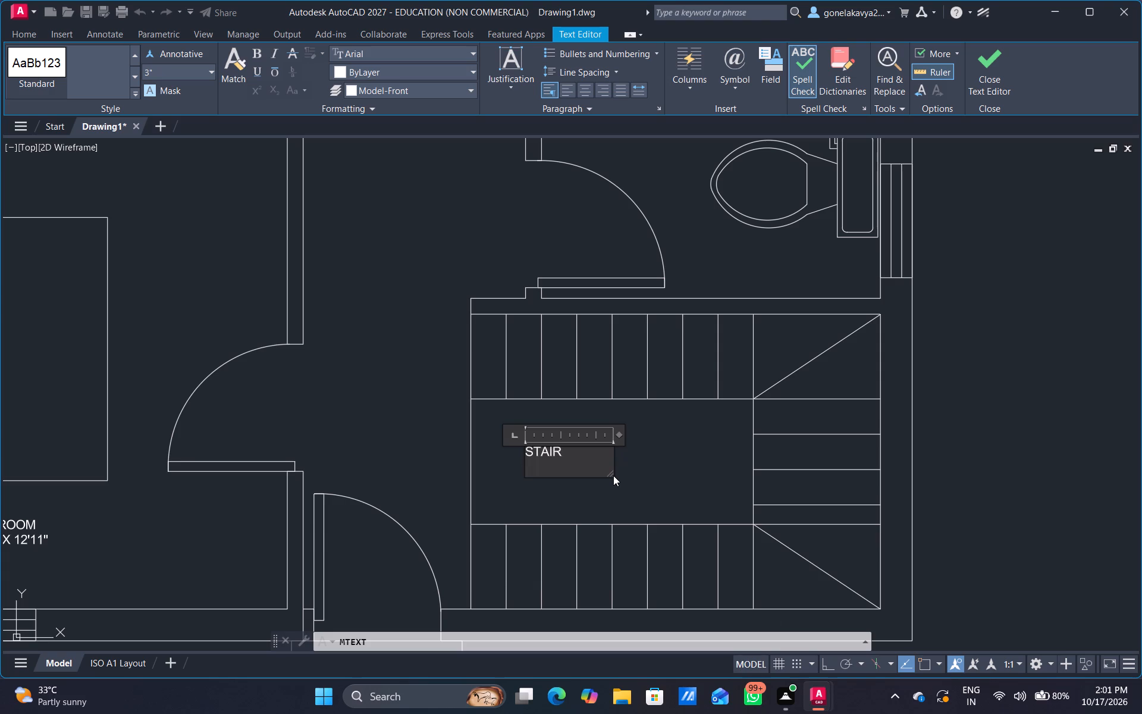
left_click(614, 478)
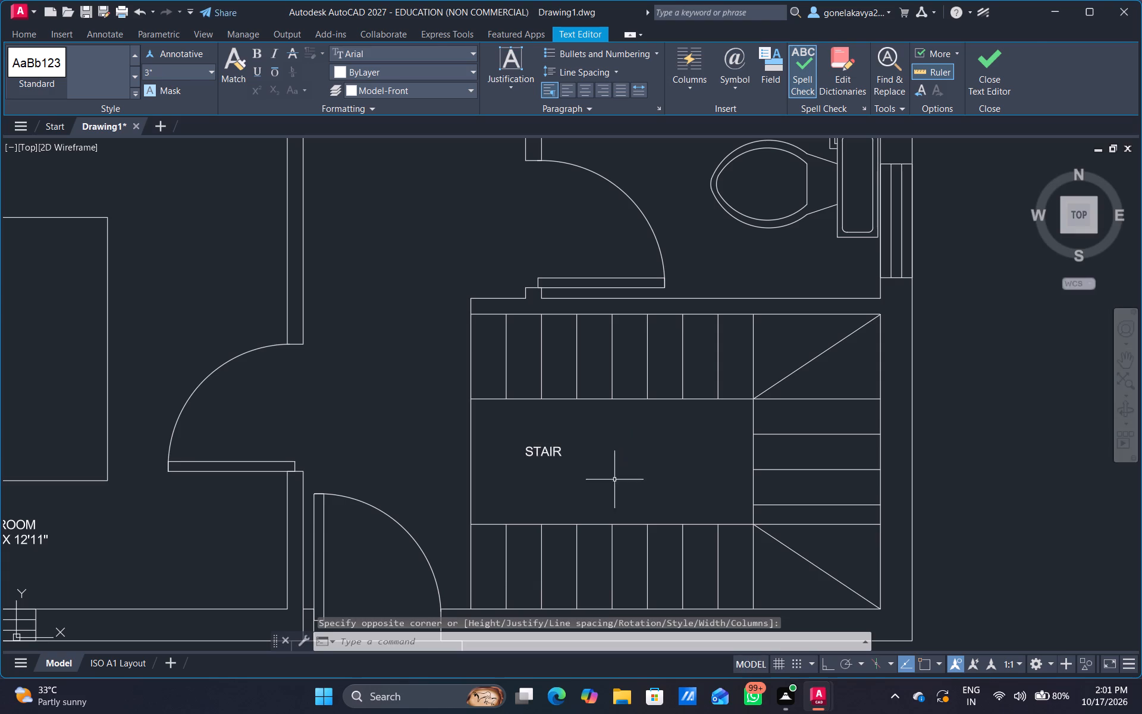
Label the toilet beside the stairs with multiline text below the WC: TOILET, with 8' X 4' on the second line.
scroll(470, 402, "down", 1)
middle_click_drag(525, 397, 360, 507)
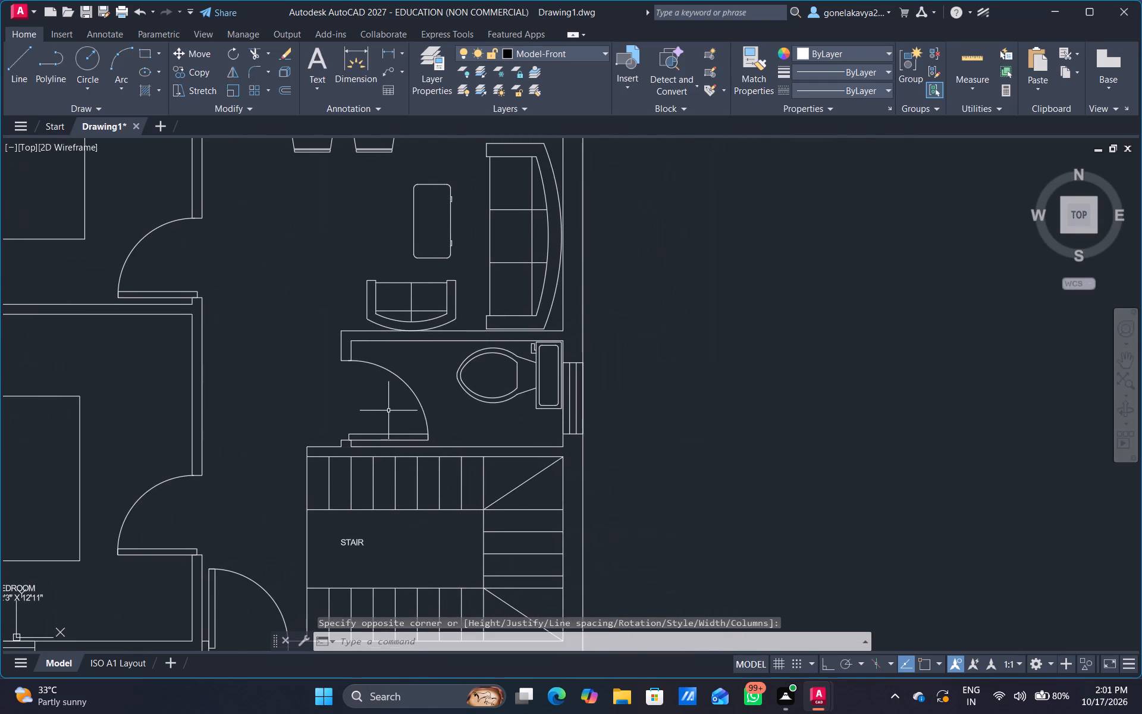
scroll(452, 407, "up", 2)
key("space")
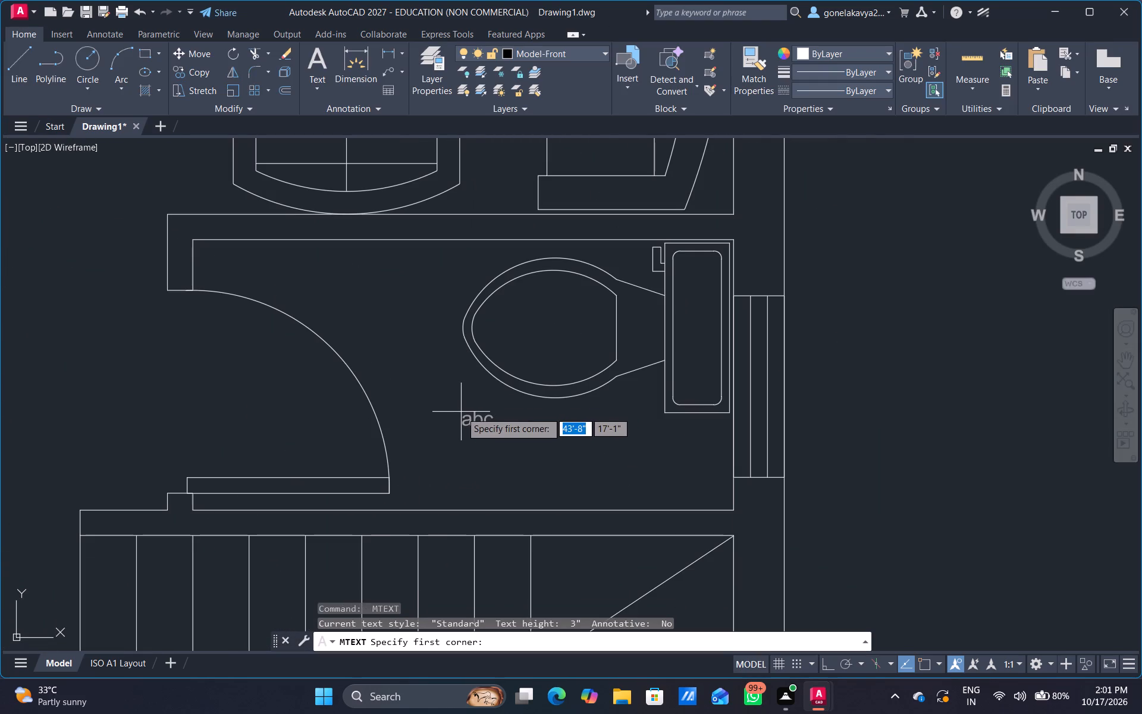
left_click_drag(460, 414, 472, 474)
left_click(572, 451)
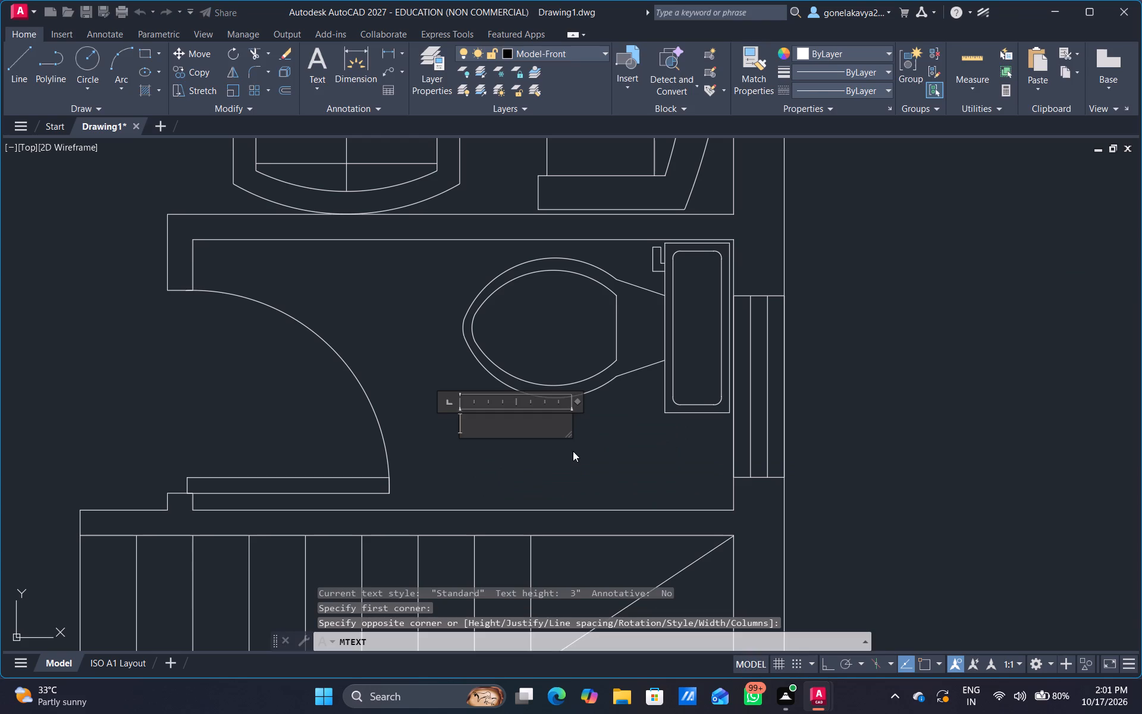
type("TOILET")
key("Return")
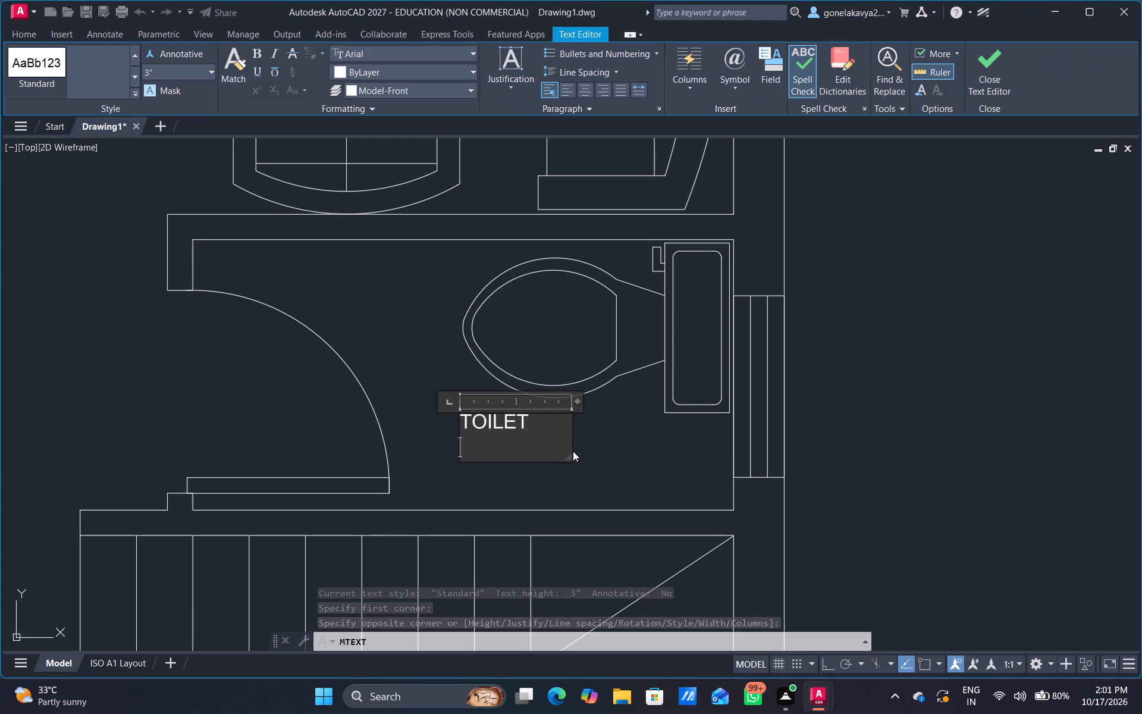
type("8' X 4'")
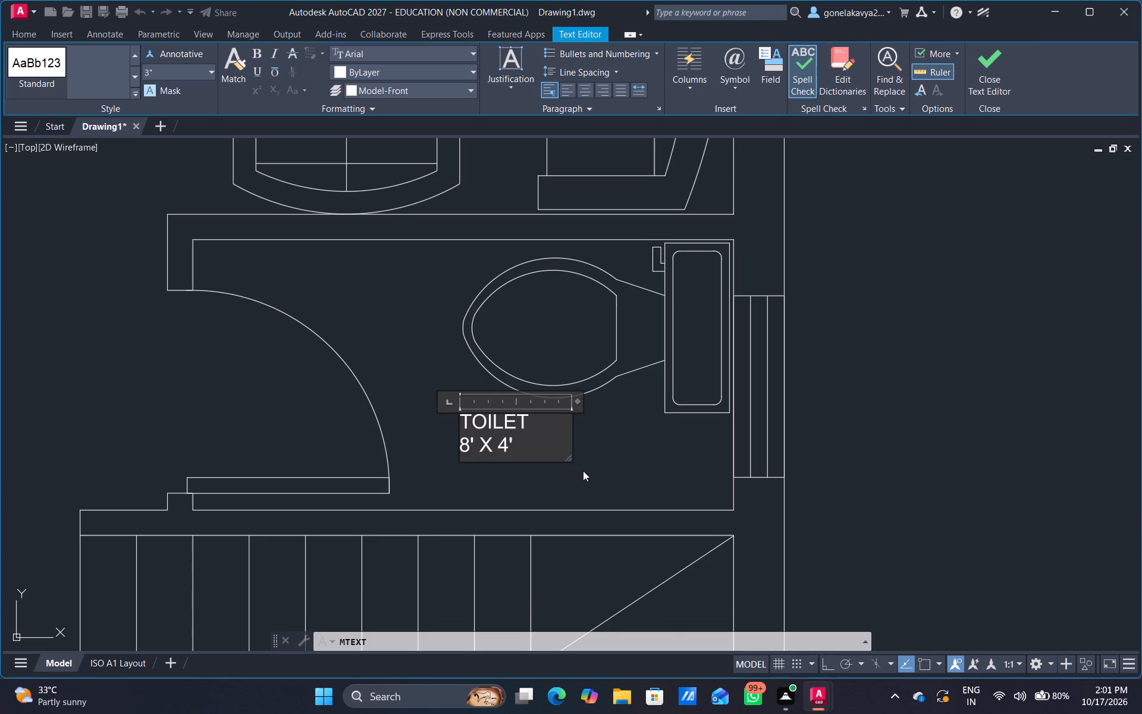
left_click(589, 453)
Add a multiline text label reading W just outside the window in the bottom bedroom's lower wall.
scroll(513, 422, "down", 3)
middle_click_drag(416, 418, 440, 458)
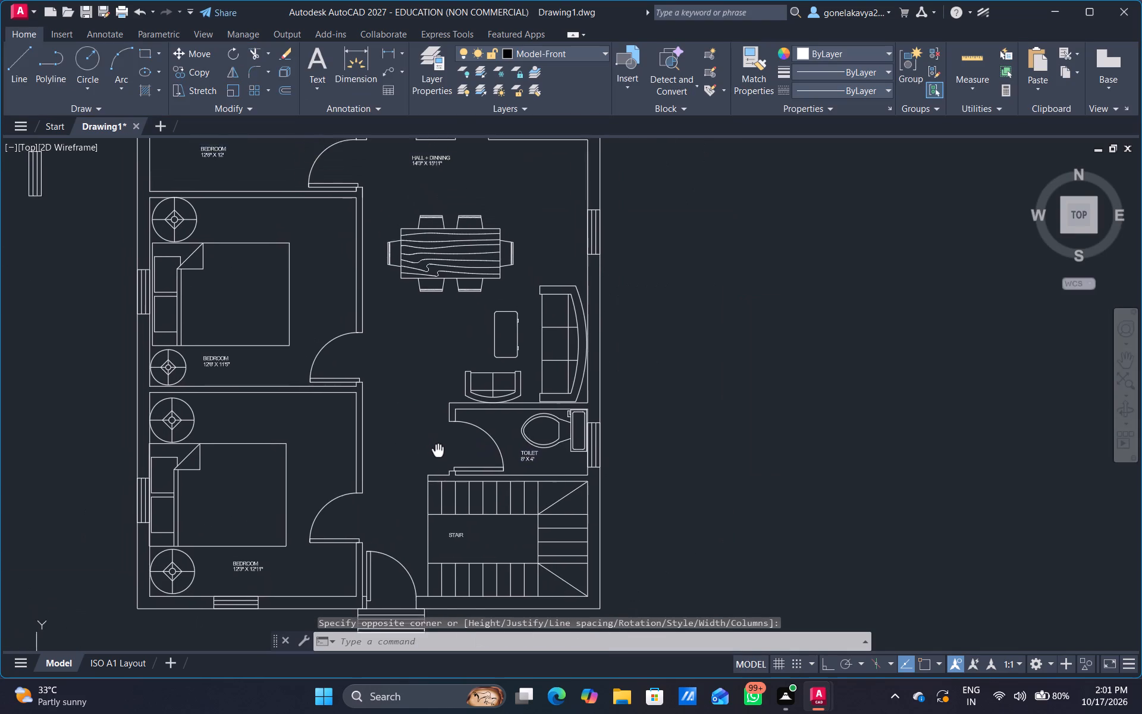
middle_click_drag(440, 458, 434, 456)
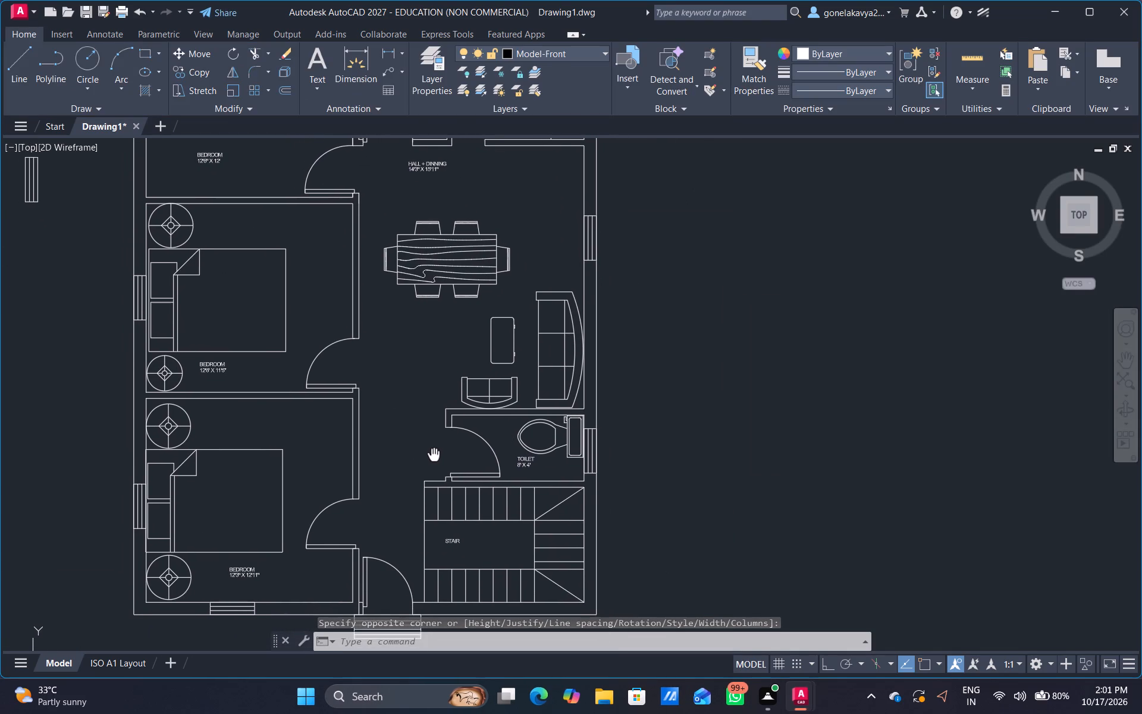
middle_click_drag(434, 456, 436, 456)
middle_click_drag(413, 555, 441, 531)
scroll(441, 535, "down", 1)
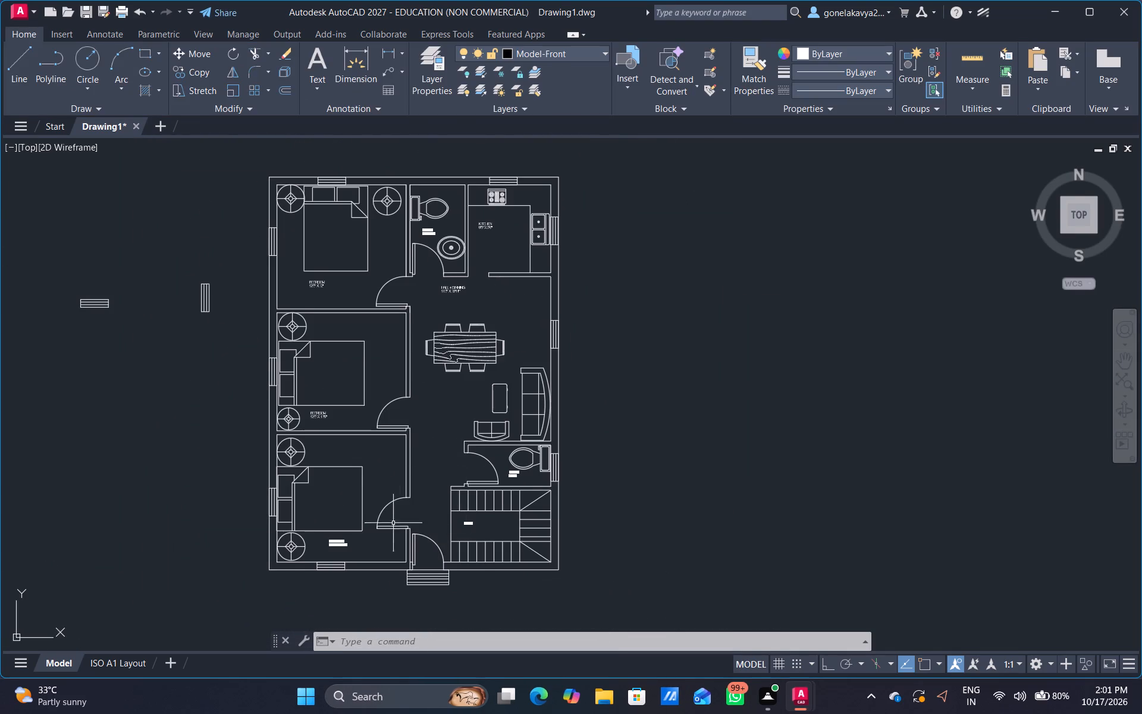
middle_click_drag(391, 534, 401, 474)
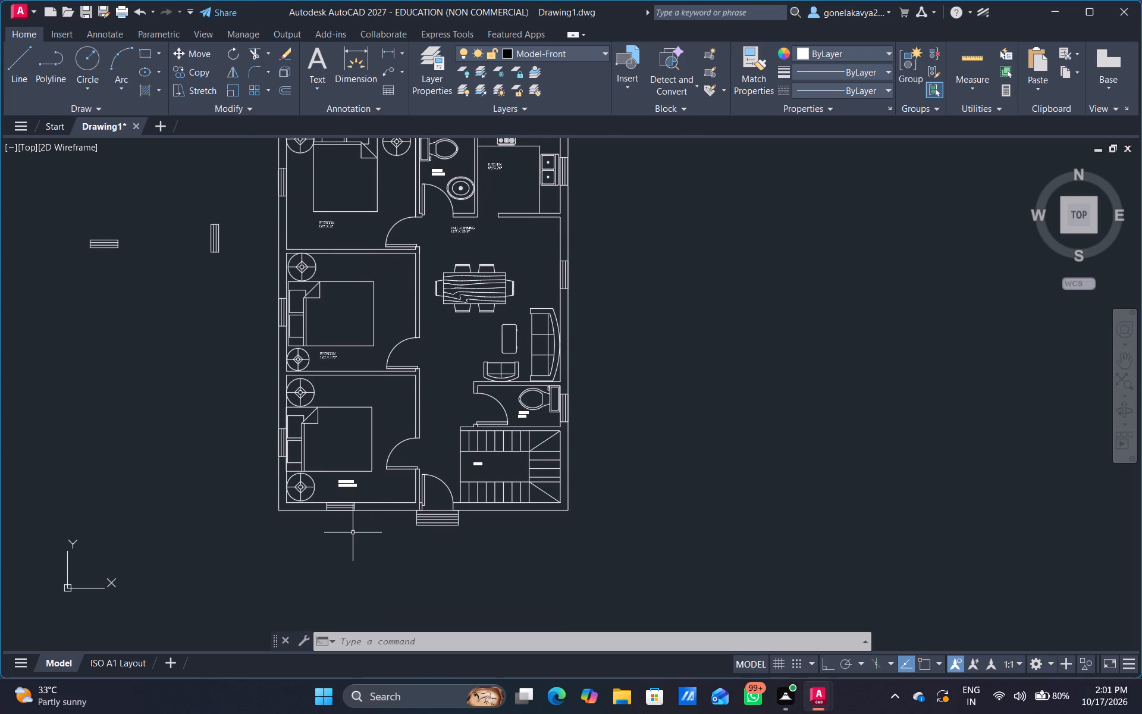
scroll(353, 533, "up", 2)
key("space")
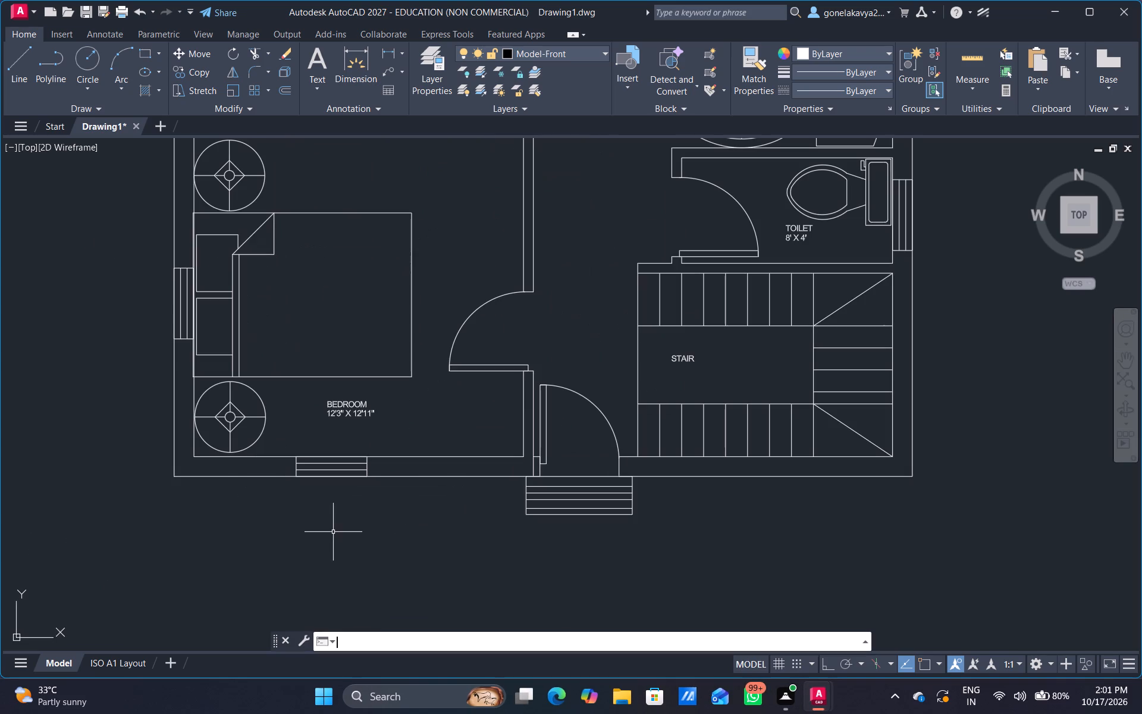
left_click_drag(321, 484, 321, 500)
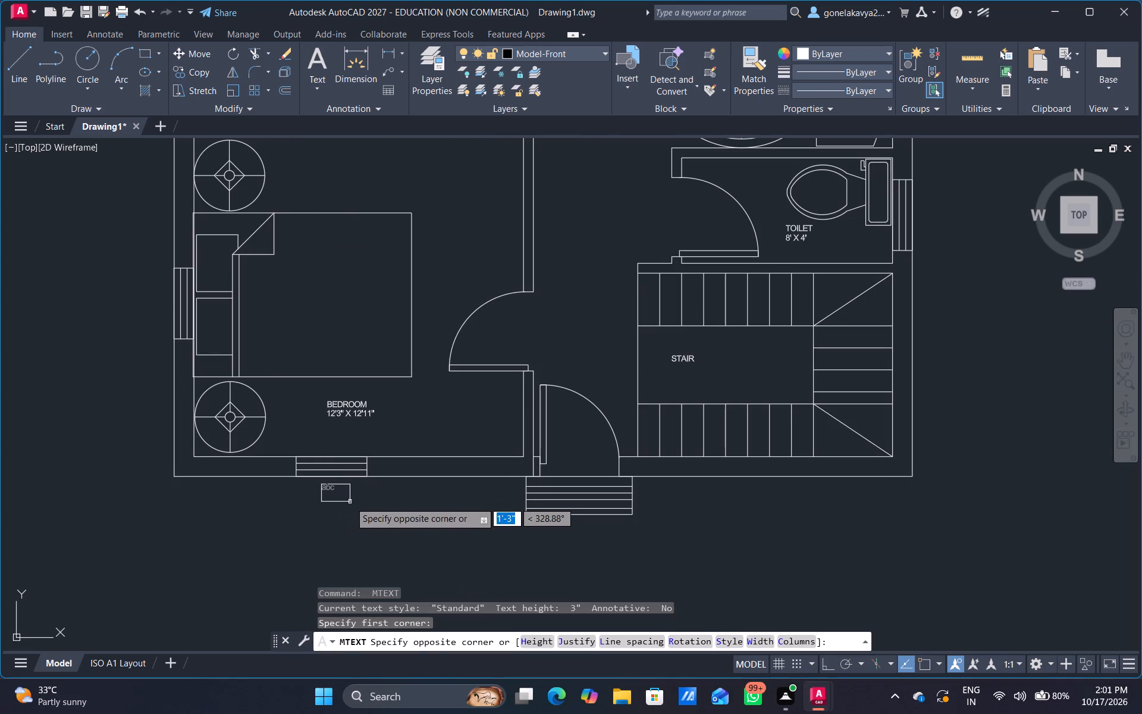
left_click(350, 502)
key("e")
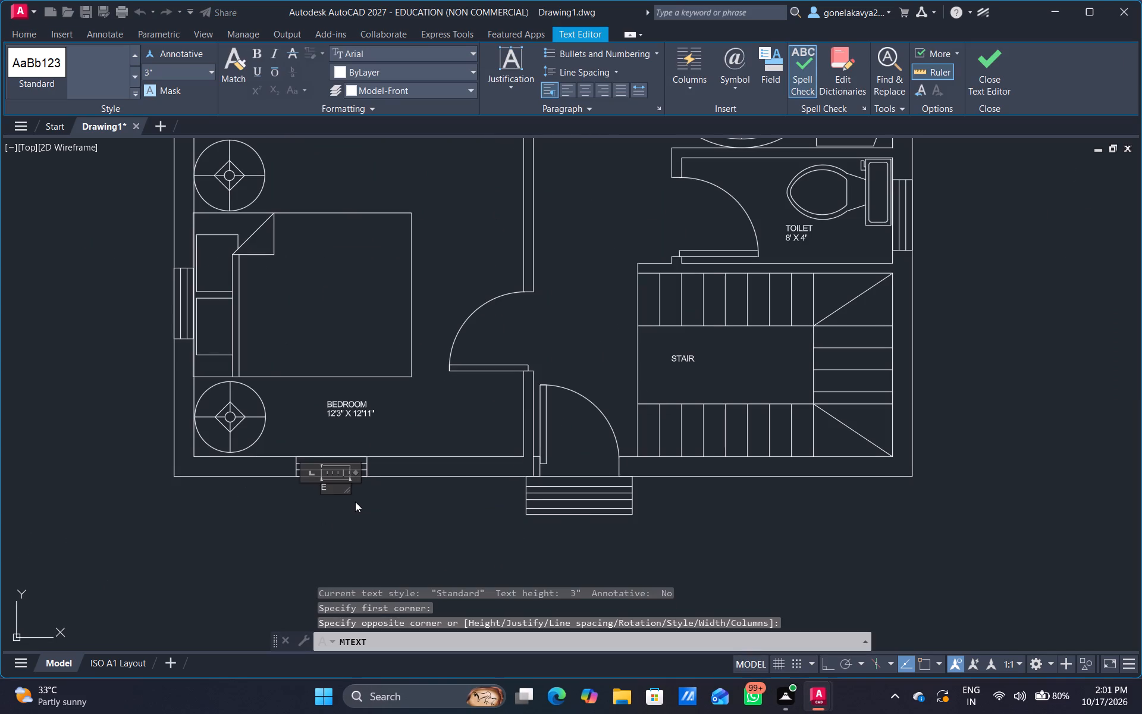
key("BackSpace")
key("w")
left_click(274, 567)
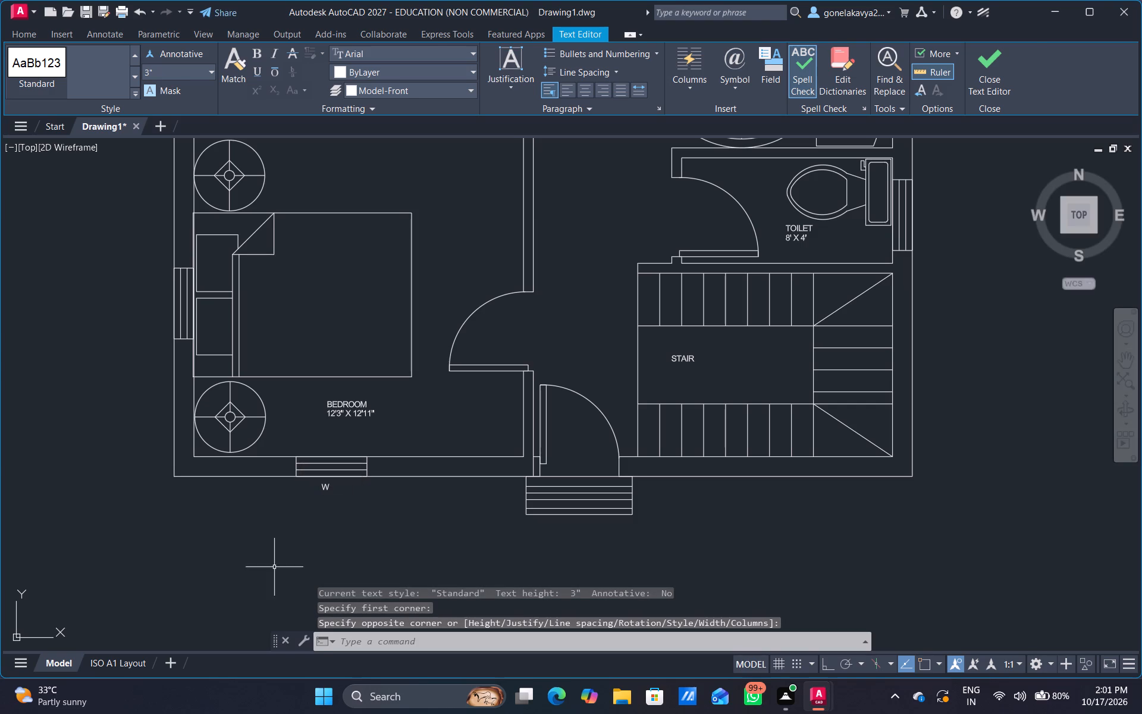
Scale up the W window label slightly, using a base point just below the letter.
scroll(362, 472, "up", 2)
left_click(266, 516)
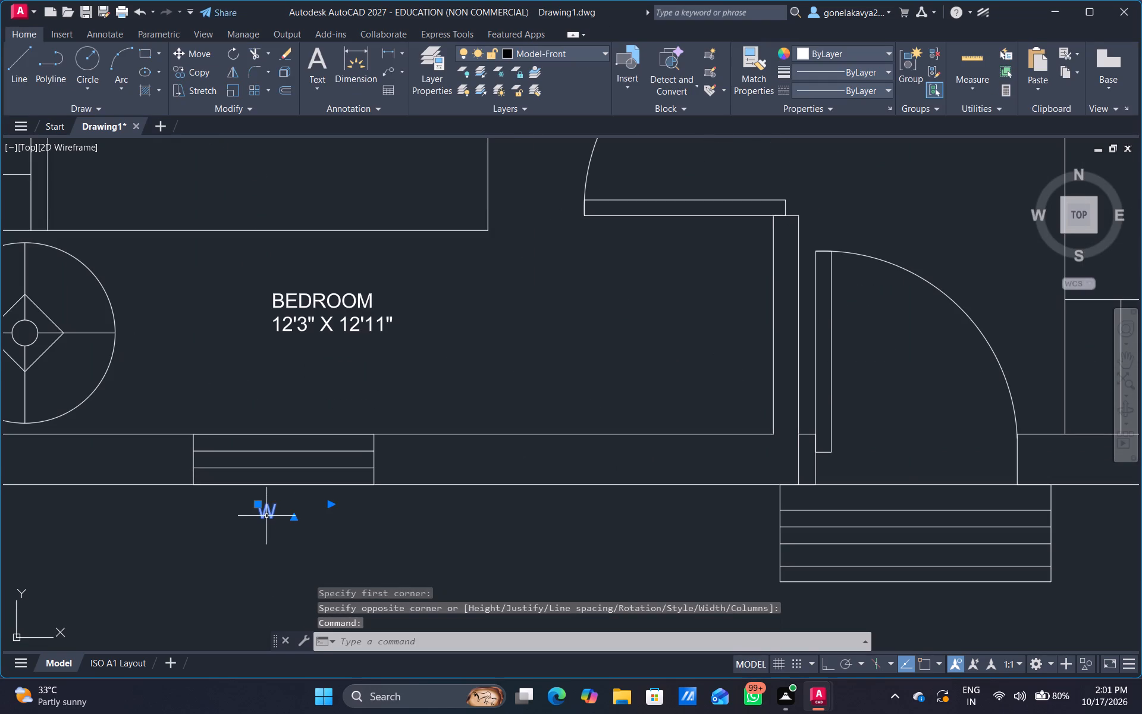
right_click(266, 516)
left_click_drag(354, 281, 354, 289)
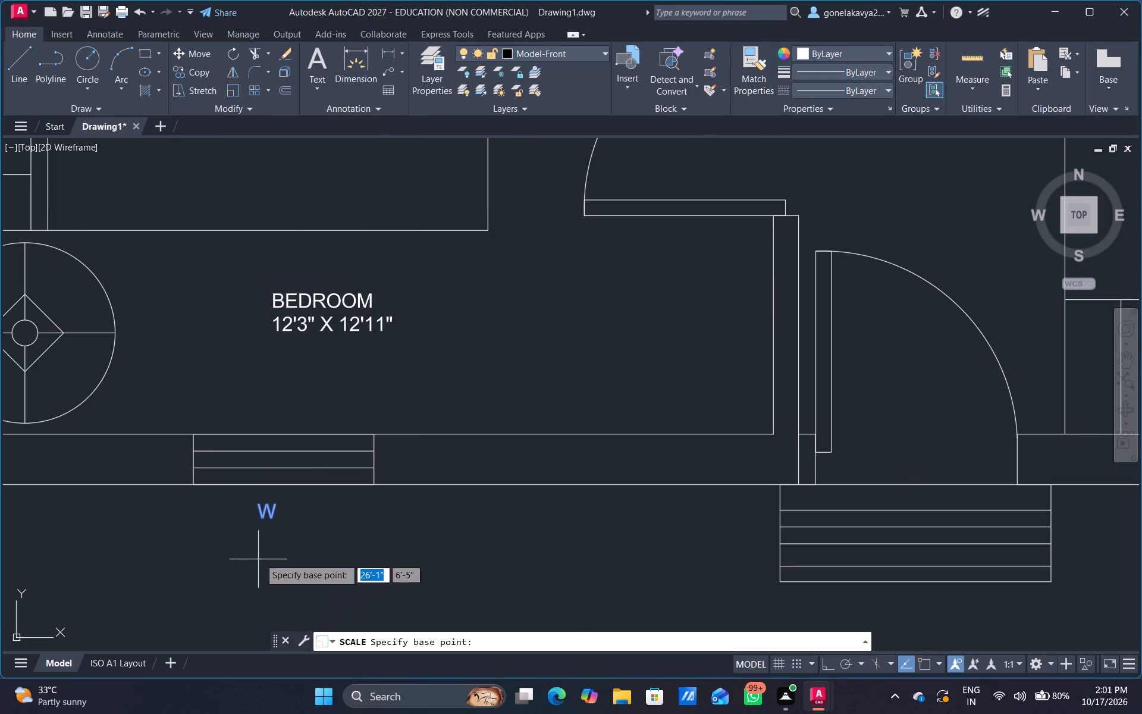
left_click(259, 557)
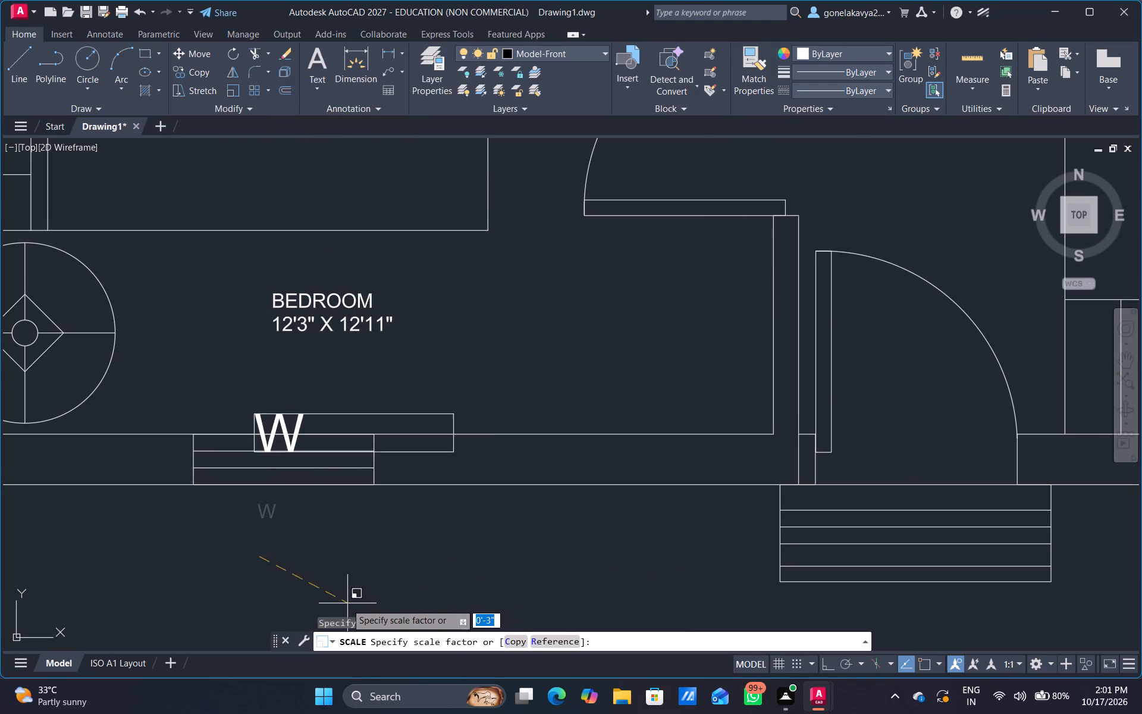
left_click(299, 600)
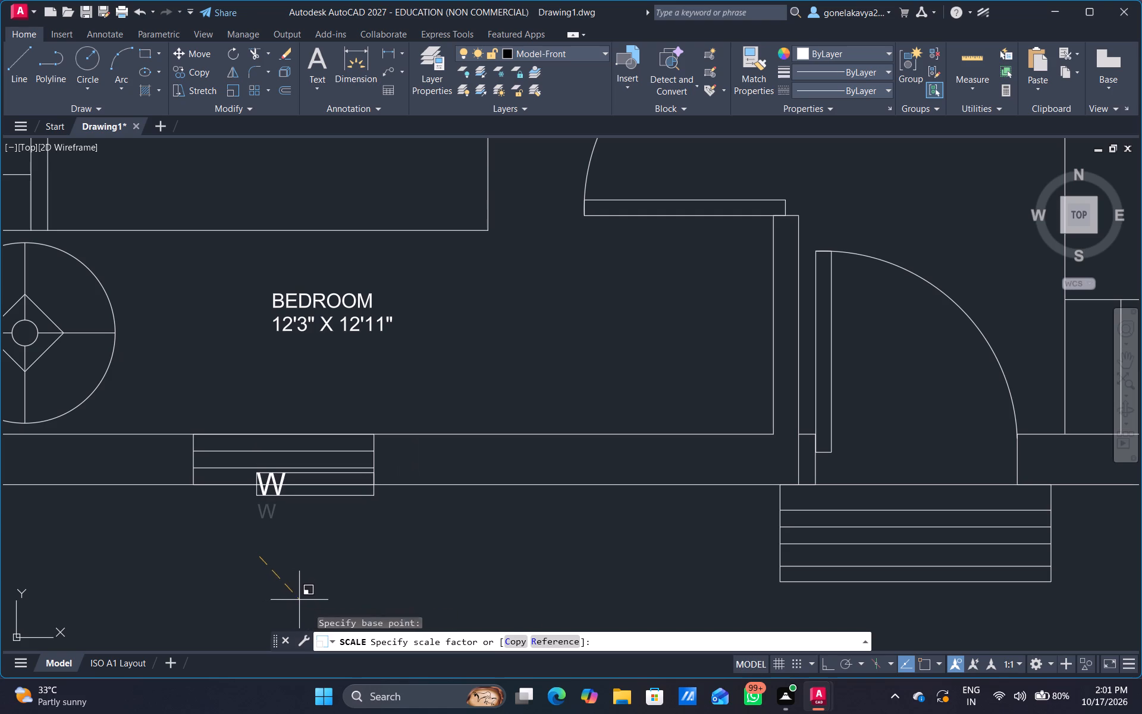
Copy the W label beside the left outer wall's windows at the bottom, middle and top bedrooms.
left_click(274, 491)
right_click(274, 491)
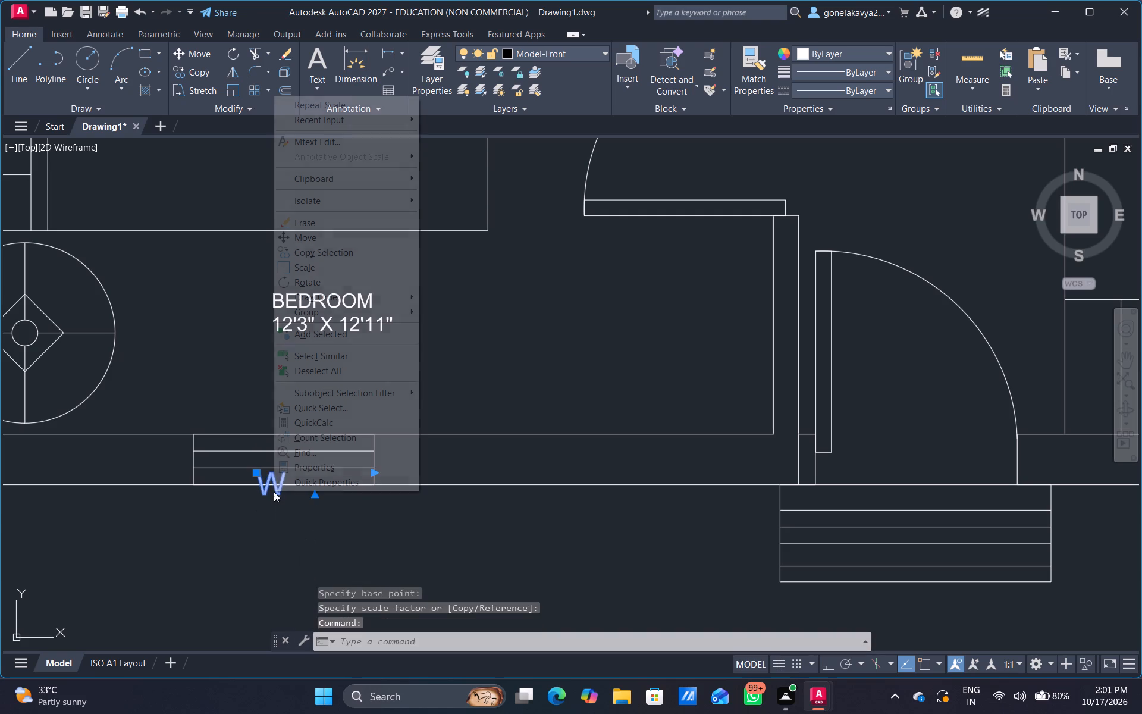
left_click(316, 250)
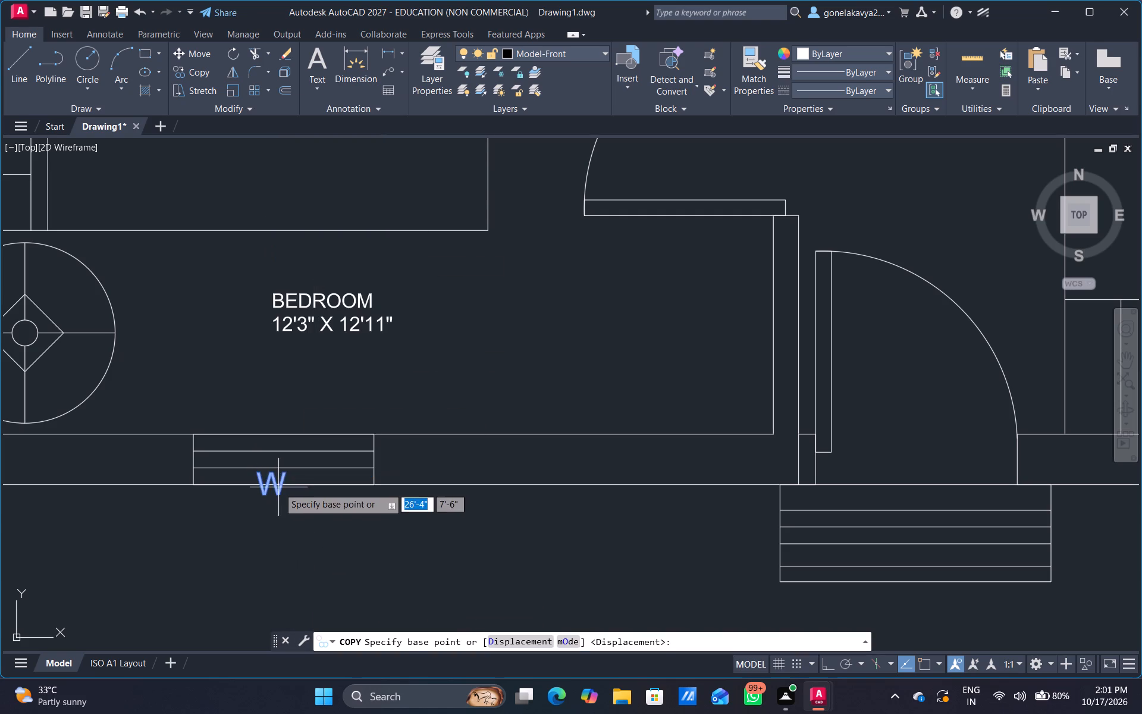
left_click_drag(278, 487, 285, 490)
scroll(511, 457, "down", 3)
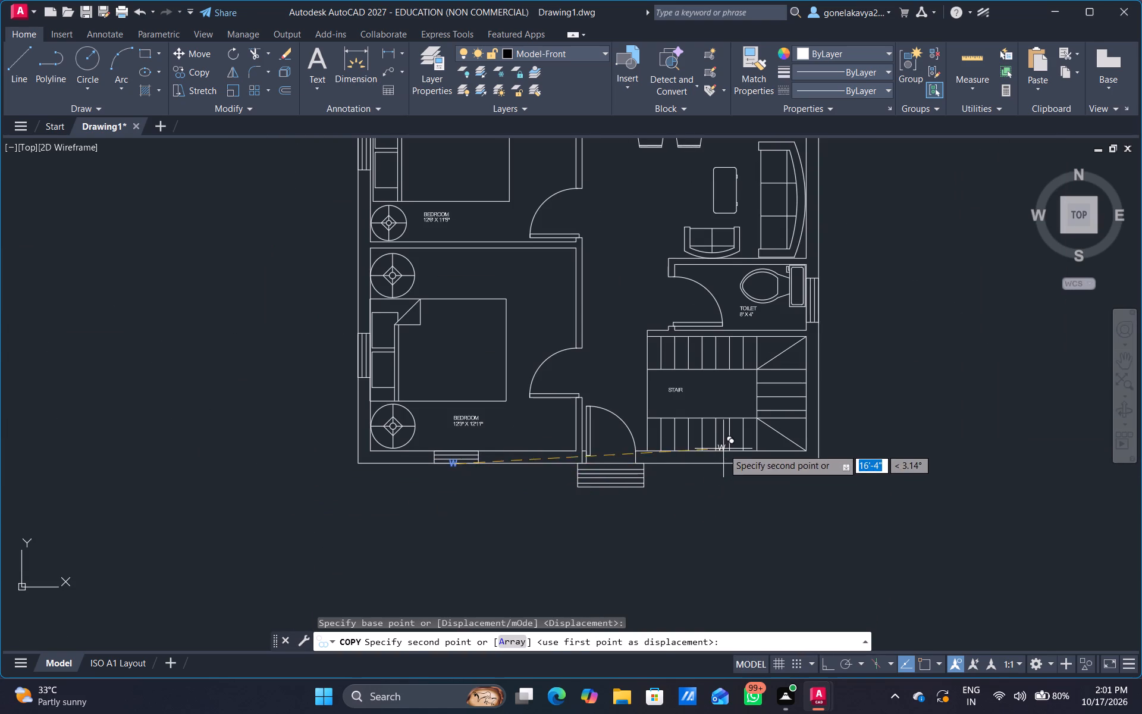
middle_click_drag(723, 456, 665, 557)
scroll(256, 452, "up", 2)
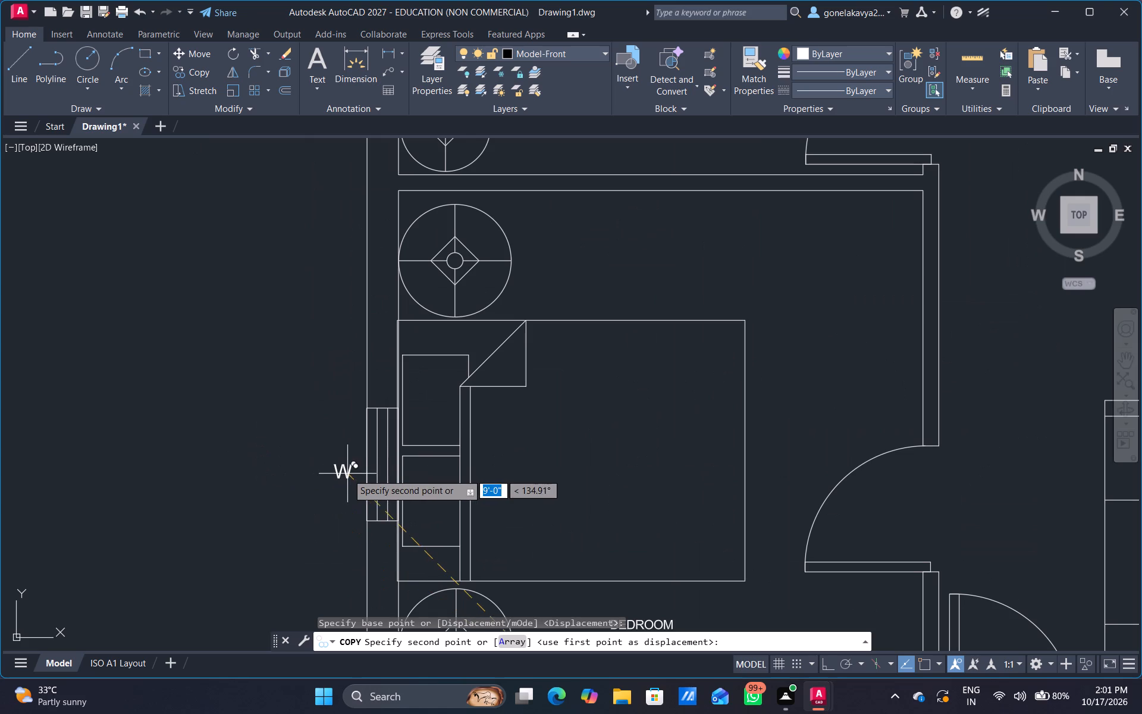
left_click(358, 470)
middle_click_drag(364, 306, 421, 625)
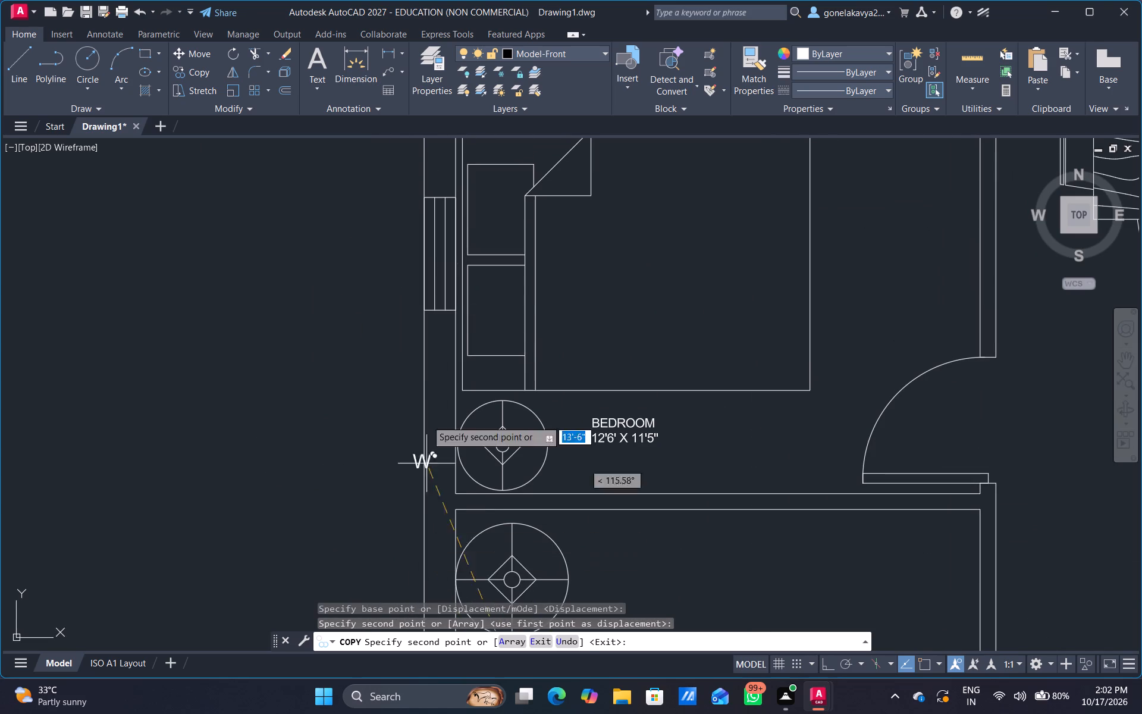
left_click(413, 275)
middle_click_drag(450, 237, 417, 438)
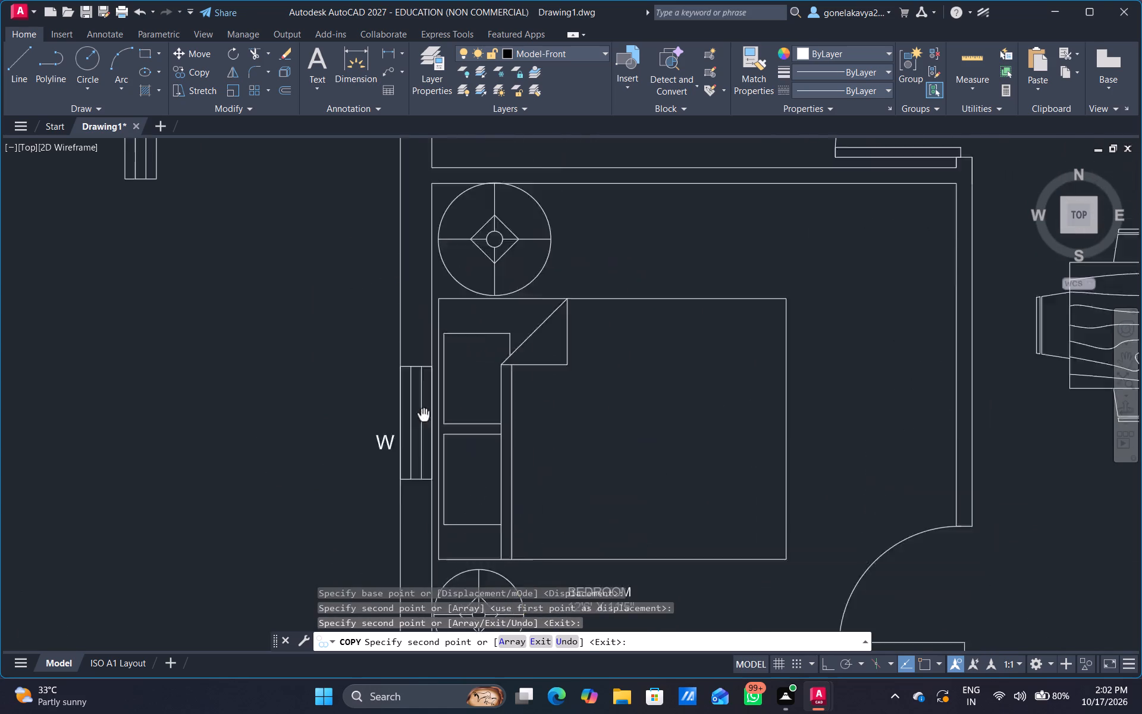
middle_click_drag(417, 438, 348, 684)
scroll(379, 558, "down", 2)
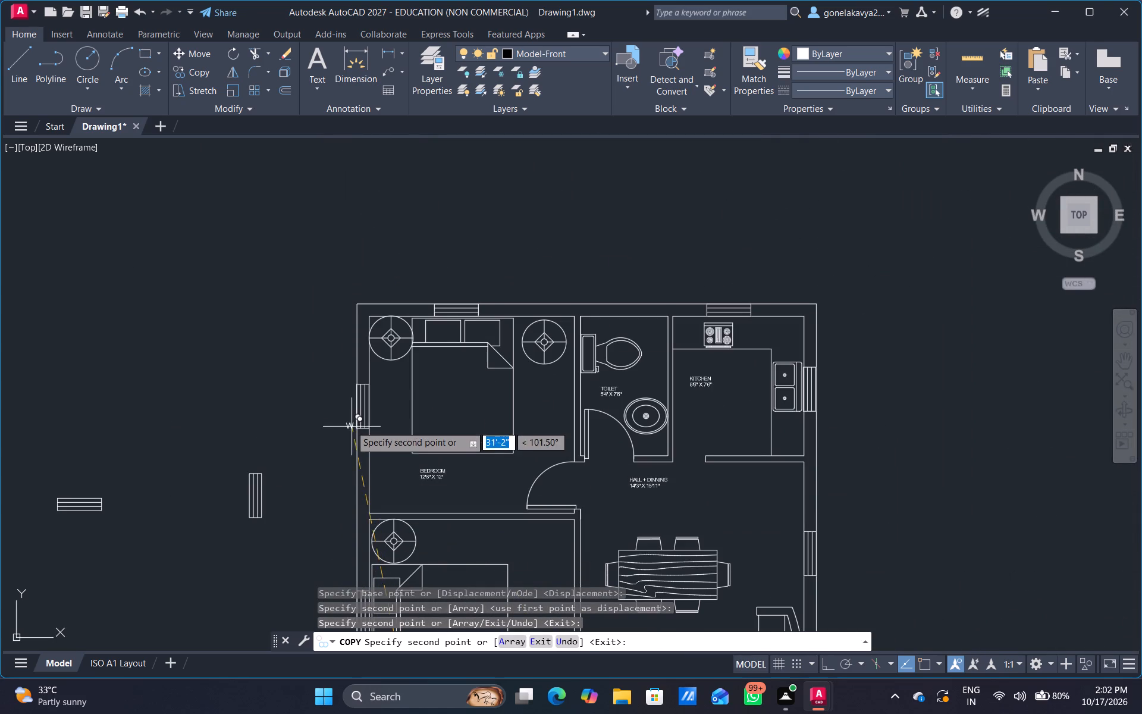
left_click(350, 413)
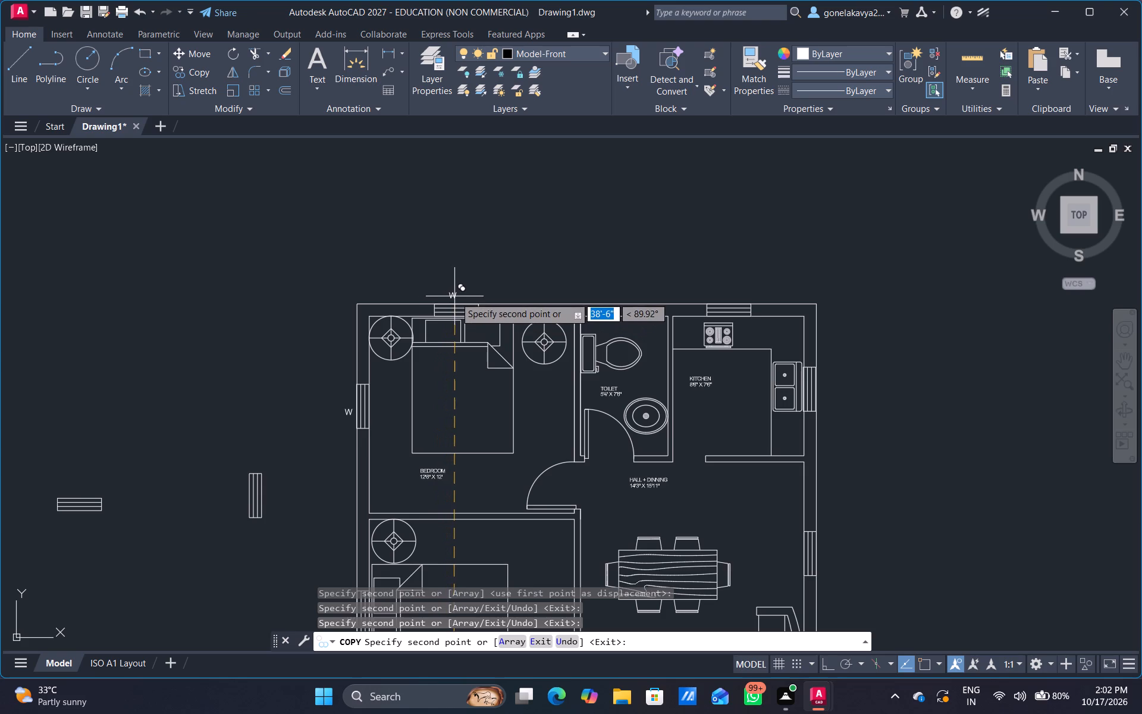
Continue copying the W label to the two top-wall windows and to the kitchen, hall and lower toilet windows on the right wall.
left_click(456, 300)
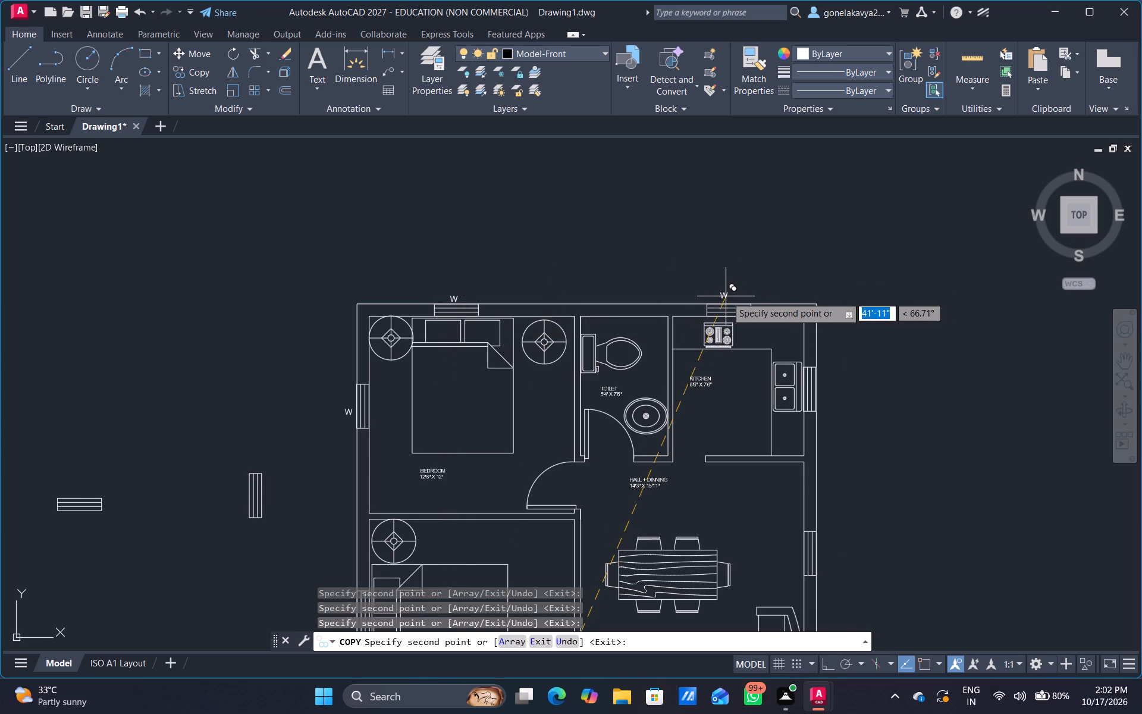
left_click(726, 300)
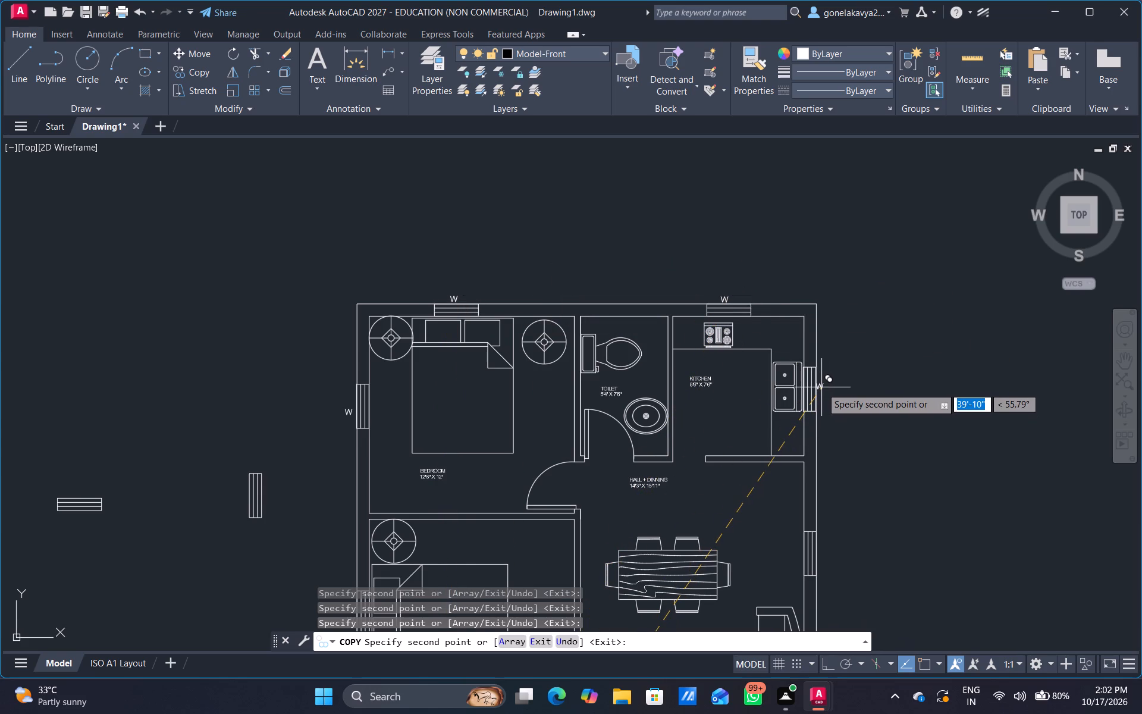
left_click(823, 391)
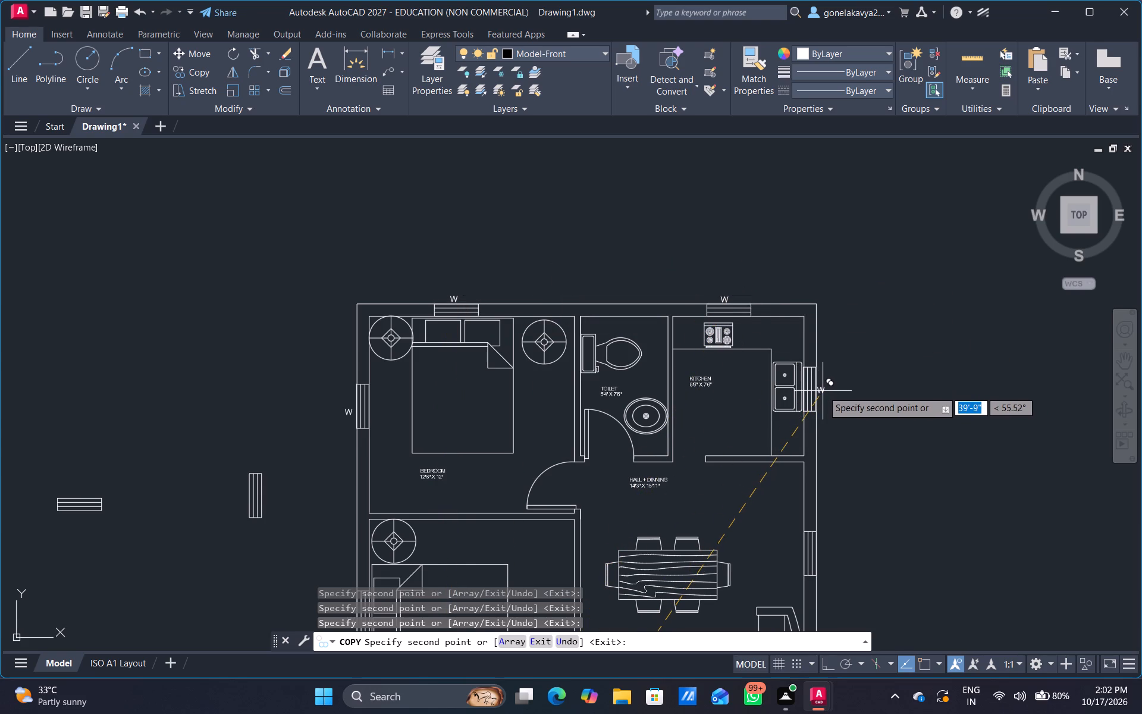
left_click(823, 553)
middle_click_drag(741, 578, 488, 336)
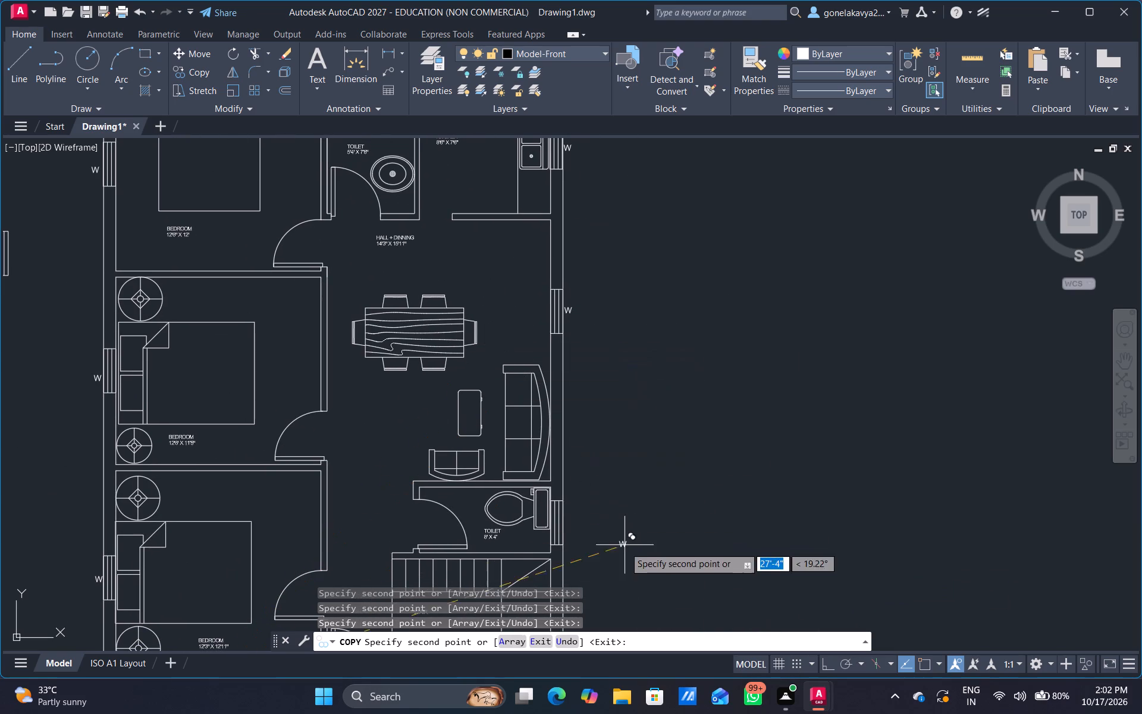
left_click(570, 526)
scroll(444, 515, "down", 1)
middle_click_drag(444, 515, 438, 348)
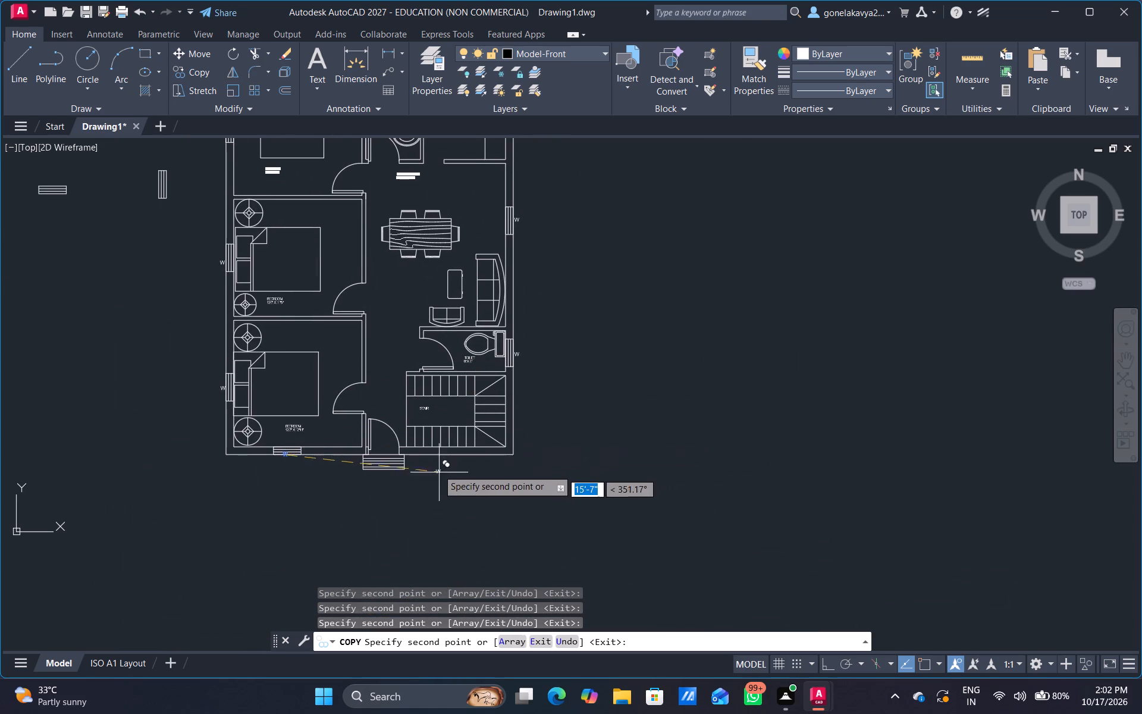
scroll(366, 415, "up", 2)
middle_click_drag(380, 439, 383, 400)
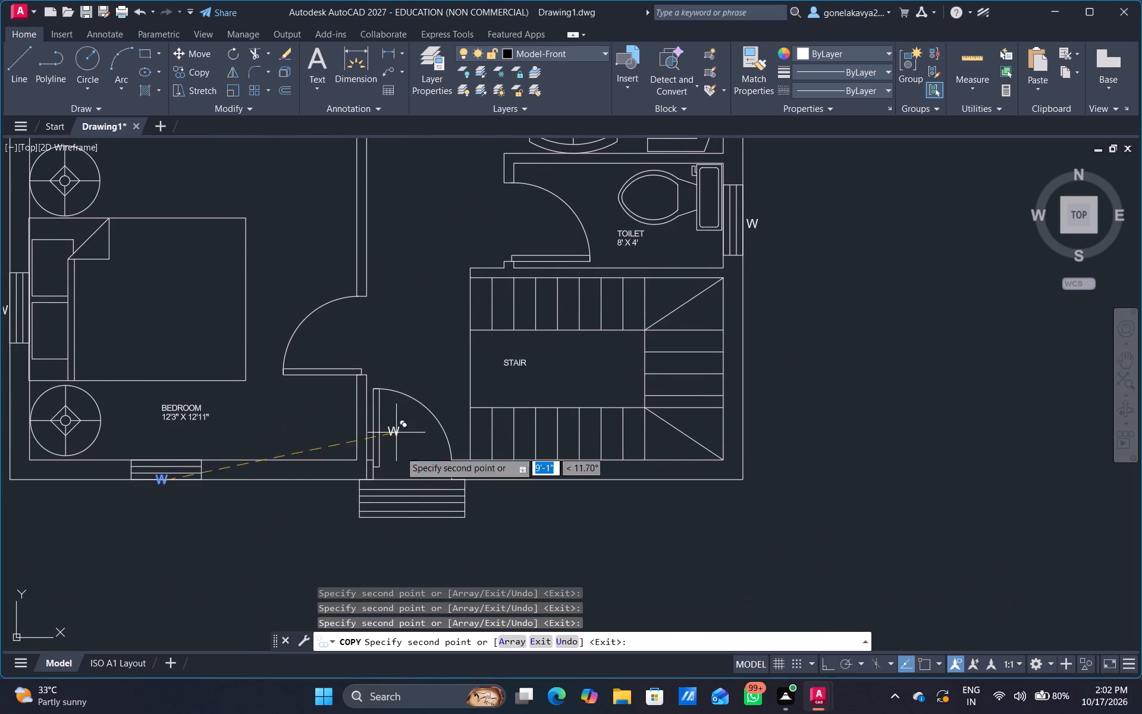
scroll(418, 446, "up", 1)
key("Escape")
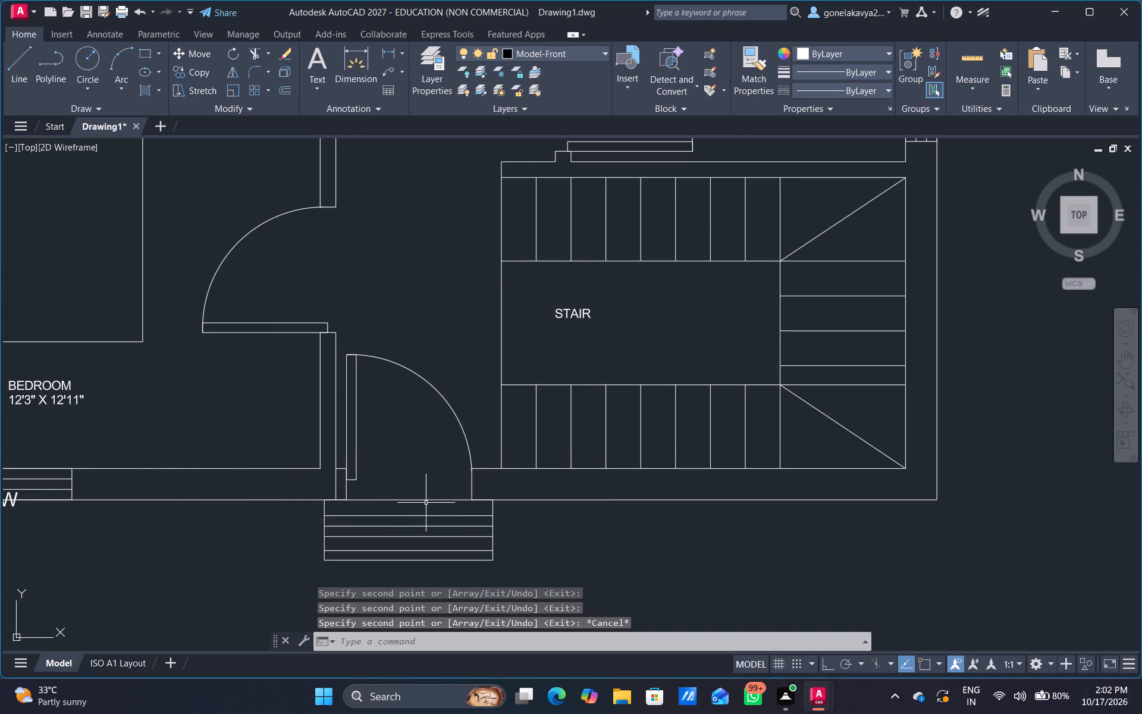
Add a multiline text label reading MD in the opening of the main entrance door above the entry steps.
left_click(324, 67)
scroll(410, 528, "up", 2)
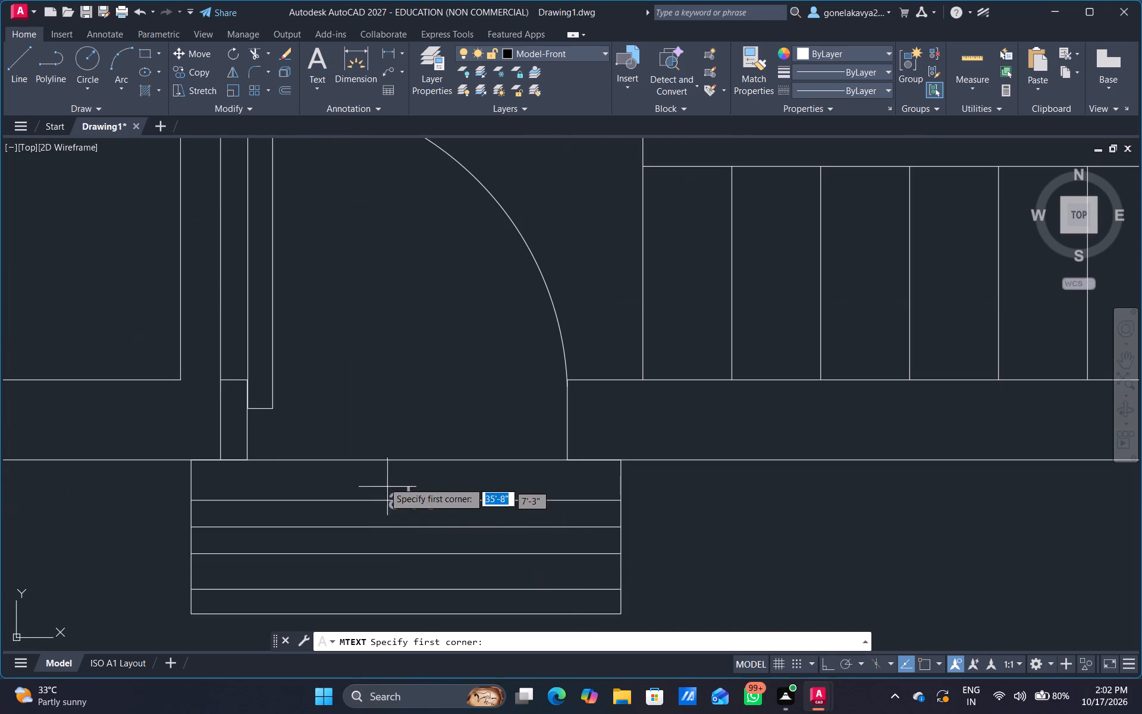
left_click_drag(368, 414, 368, 443)
left_click(389, 448)
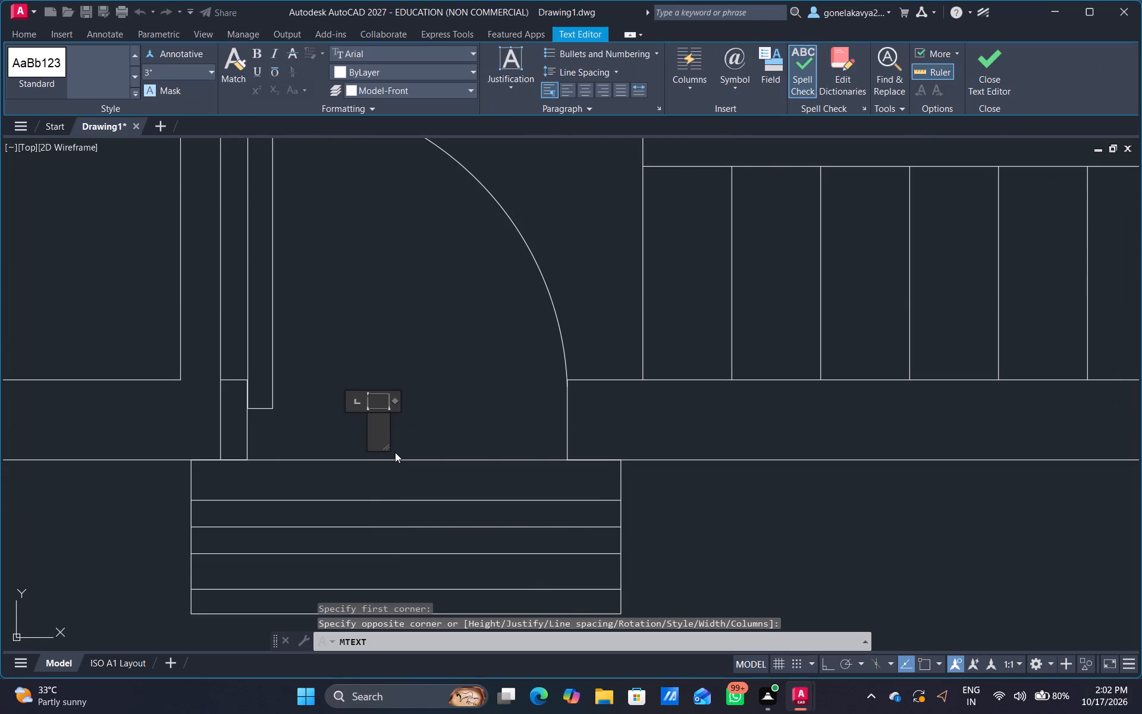
type("MD")
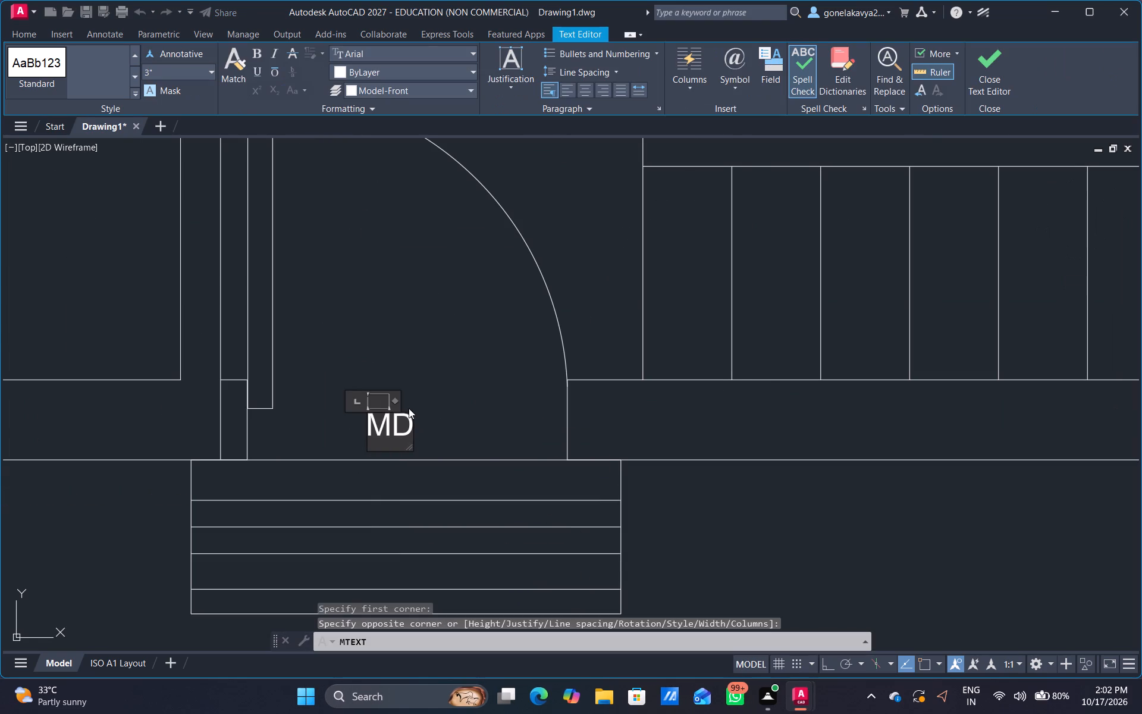
left_click(401, 365)
Add a multiline text label reading D1 in the bottom bedroom's door opening.
middle_click_drag(322, 400, 391, 580)
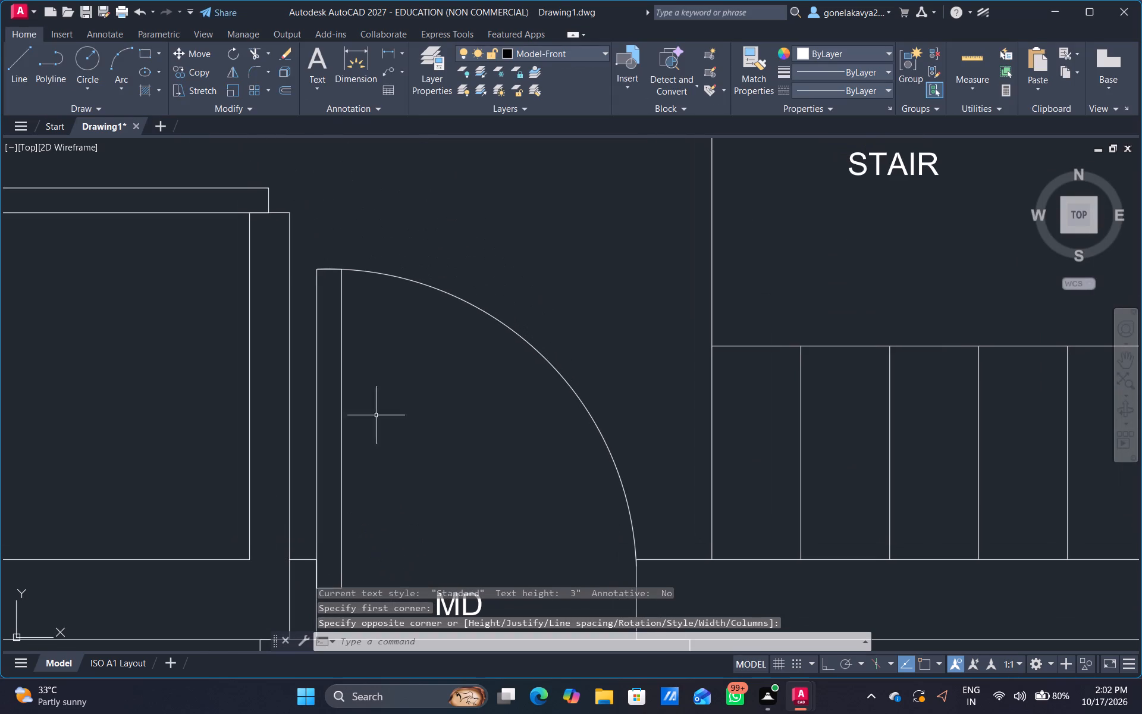
key("space")
scroll(371, 151, "down", 2)
middle_click_drag(388, 211, 479, 550)
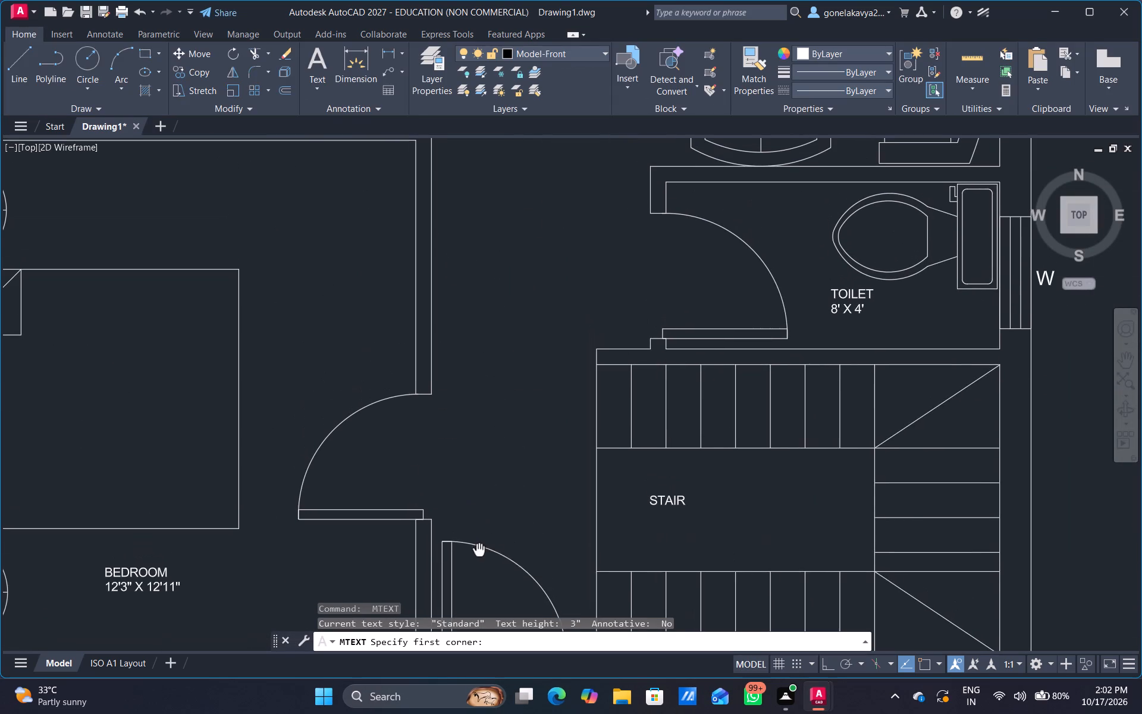
scroll(405, 467, "up", 1)
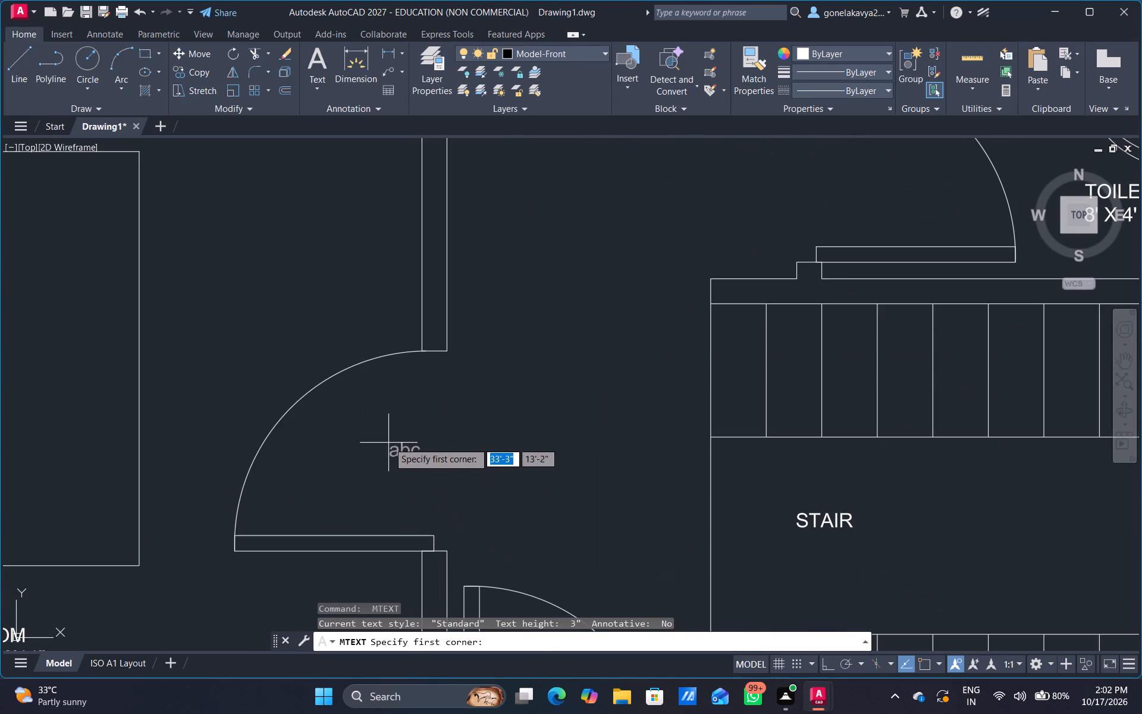
left_click_drag(388, 442, 391, 491)
left_click(450, 500)
type("D1")
scroll(462, 500, "down", 2)
middle_click_drag(472, 400, 483, 560)
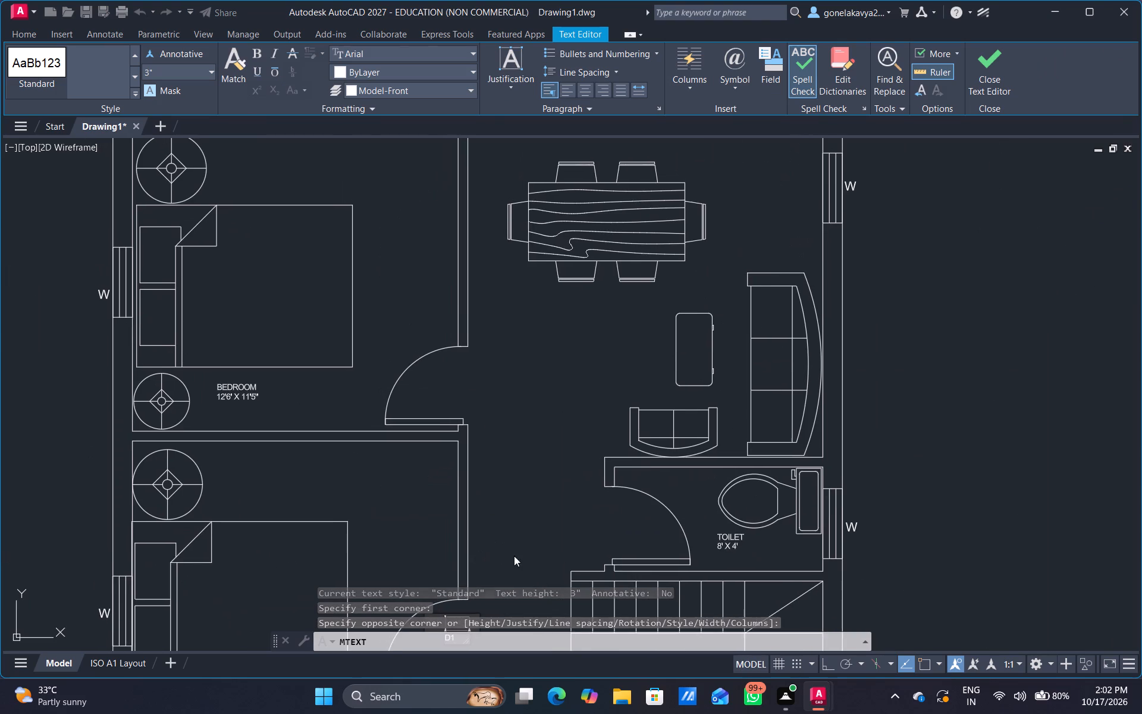
middle_click_drag(569, 541, 491, 485)
scroll(555, 483, "up", 2)
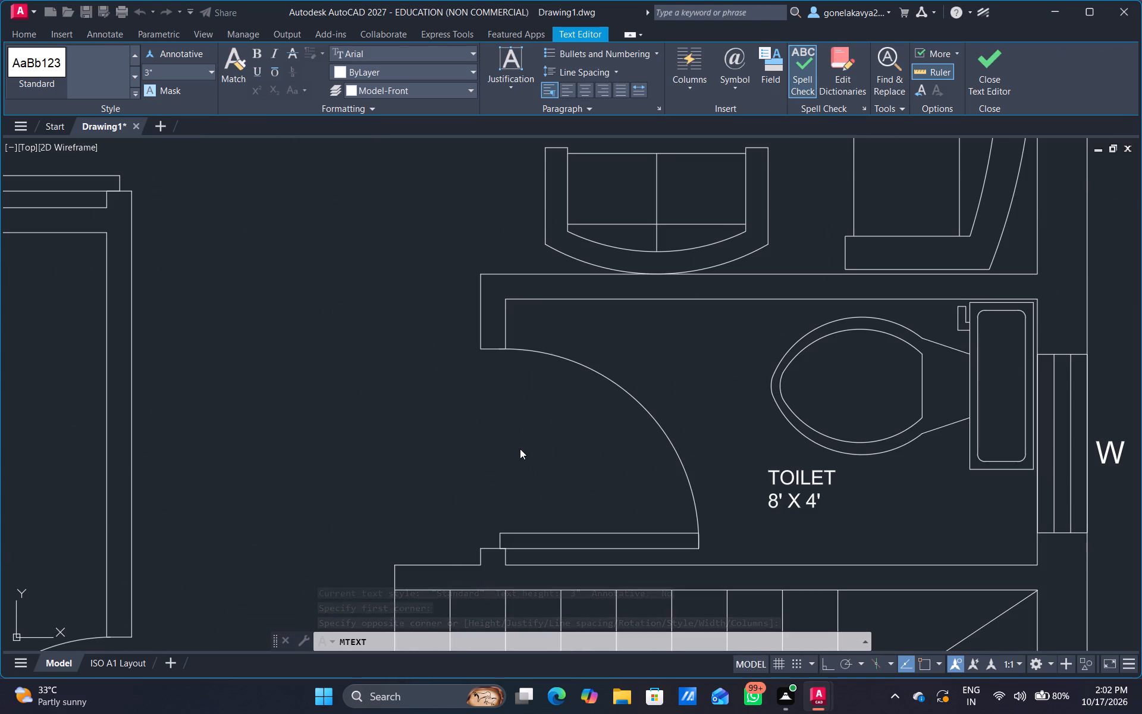
key("space")
scroll(489, 472, "down", 2)
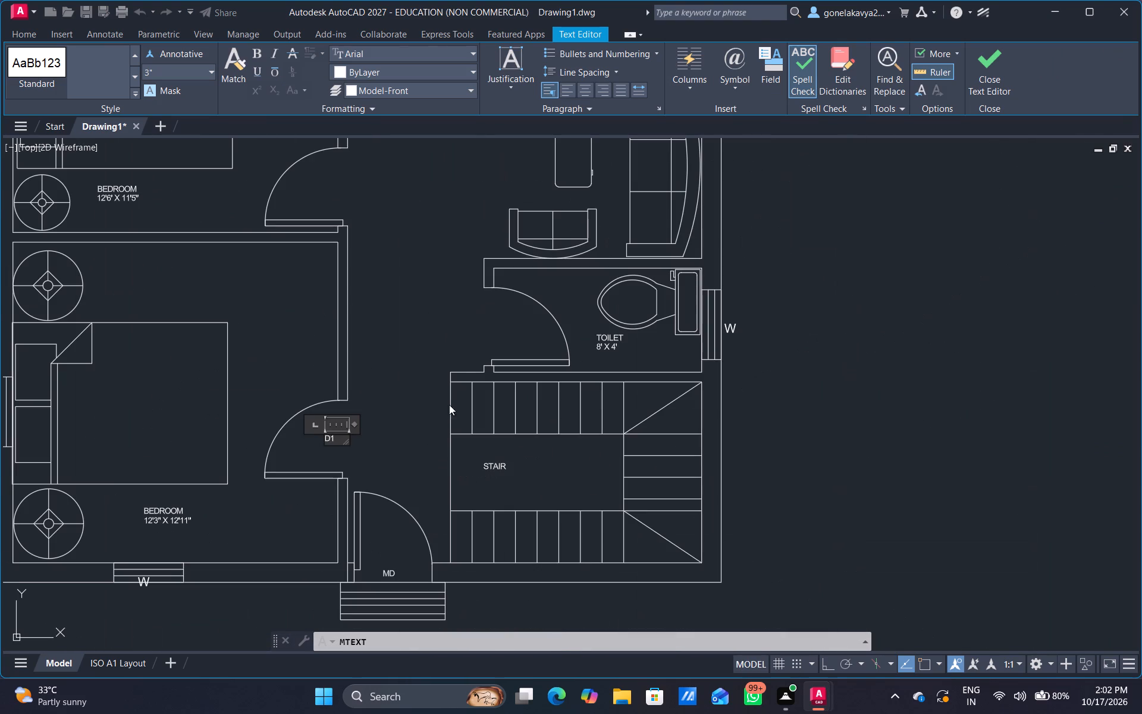
left_click(482, 343)
Add a multiline text label reading D2 at the door opening of the lower toilet beside the stair.
middle_click_drag(494, 321, 485, 382)
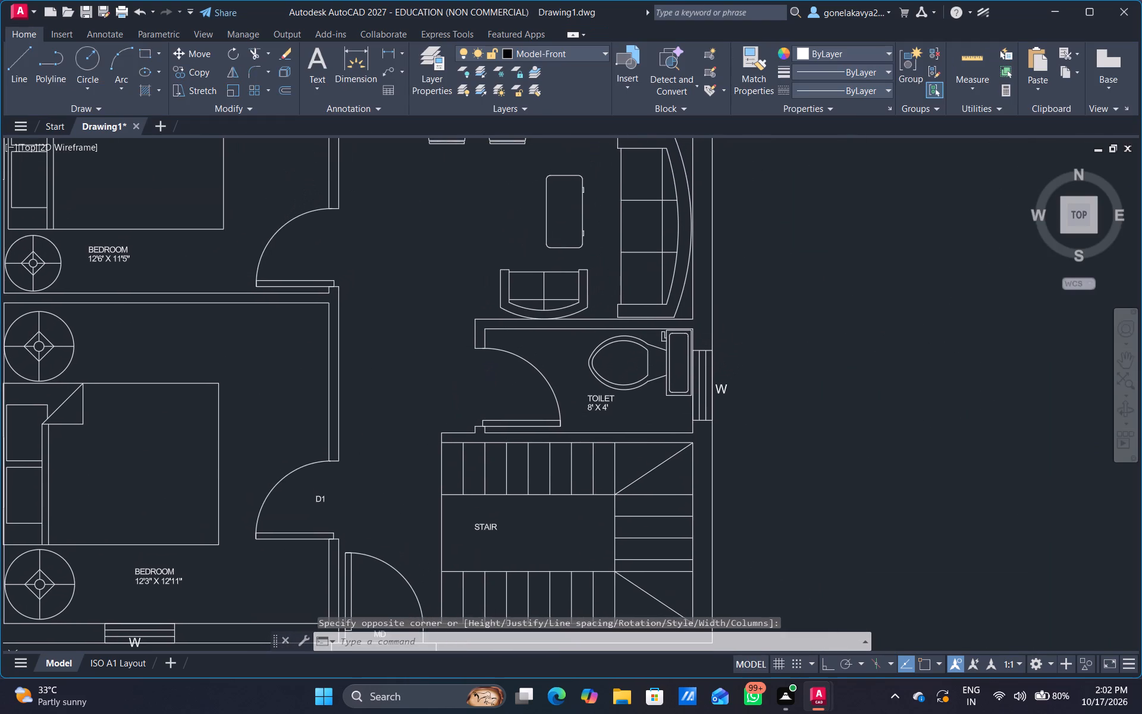
scroll(491, 375, "up", 2)
key("space")
left_click_drag(456, 406, 466, 447)
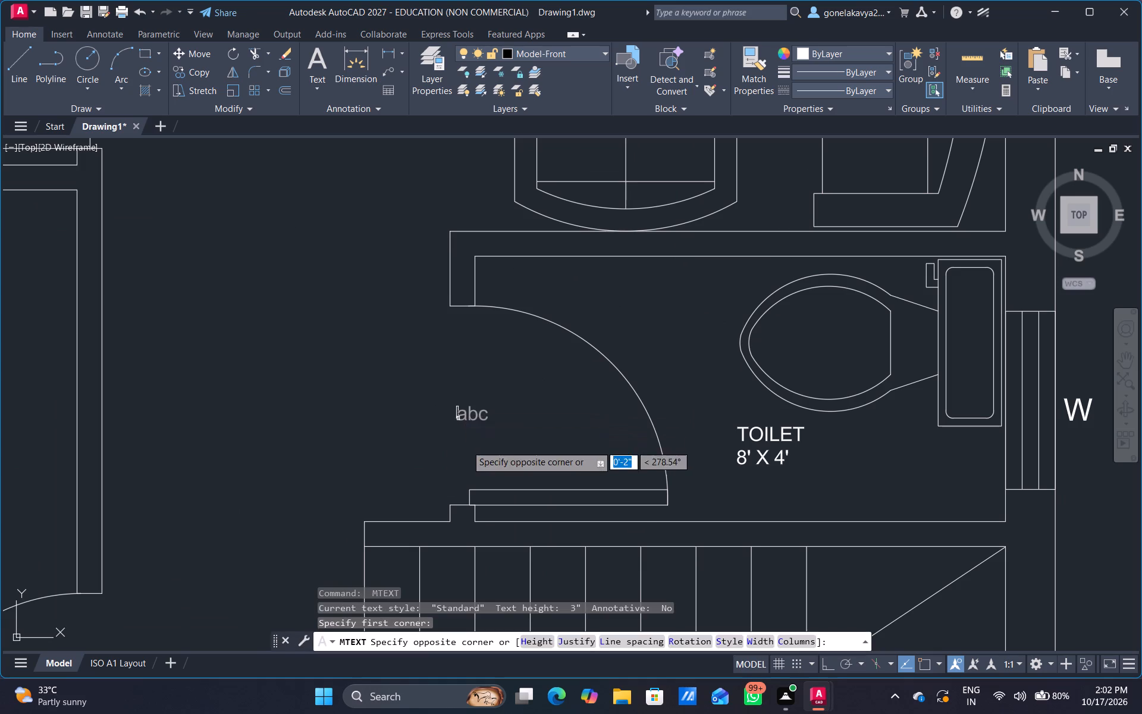
left_click_drag(466, 447, 469, 449)
left_click(525, 441)
type("D2")
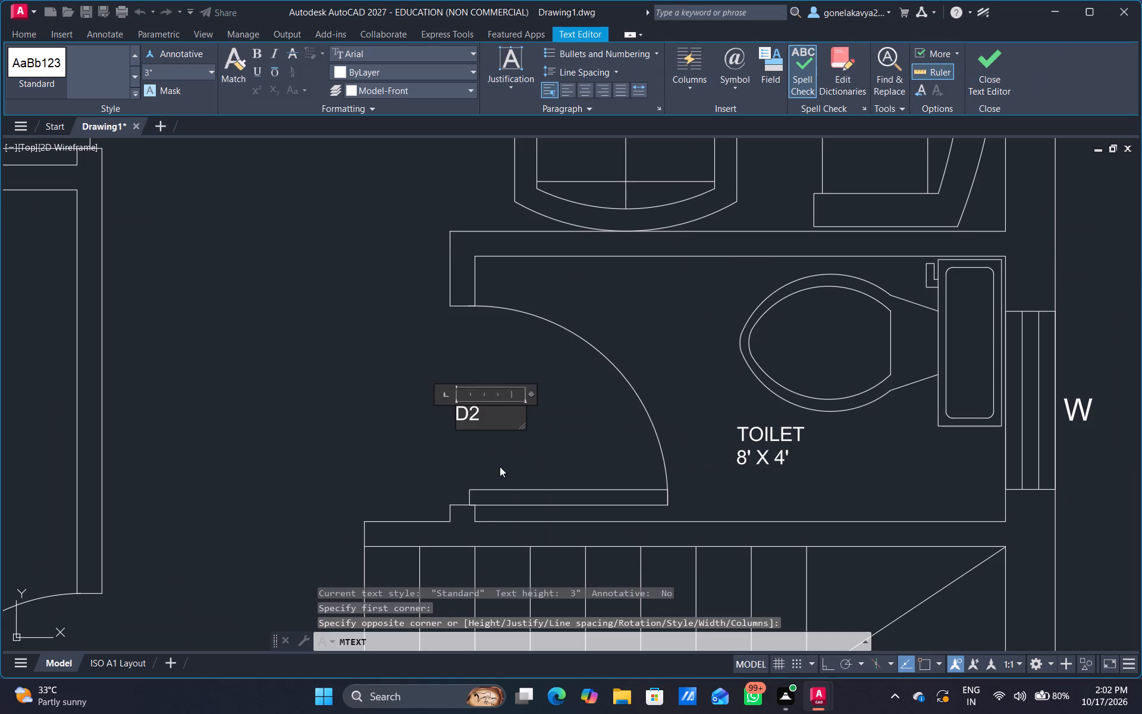
left_click(386, 447)
Add a multiline text label reading D1 in the middle bedroom's door opening.
scroll(297, 411, "down", 3)
middle_click_drag(302, 417, 523, 561)
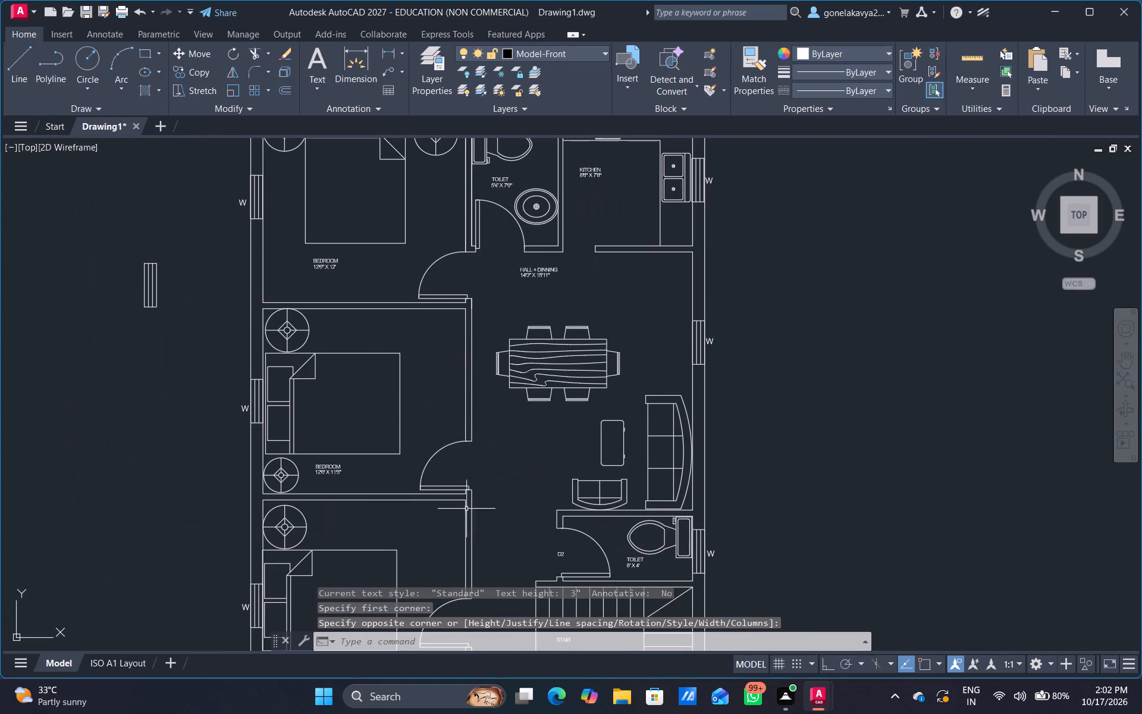
scroll(465, 476, "up", 2)
key("space")
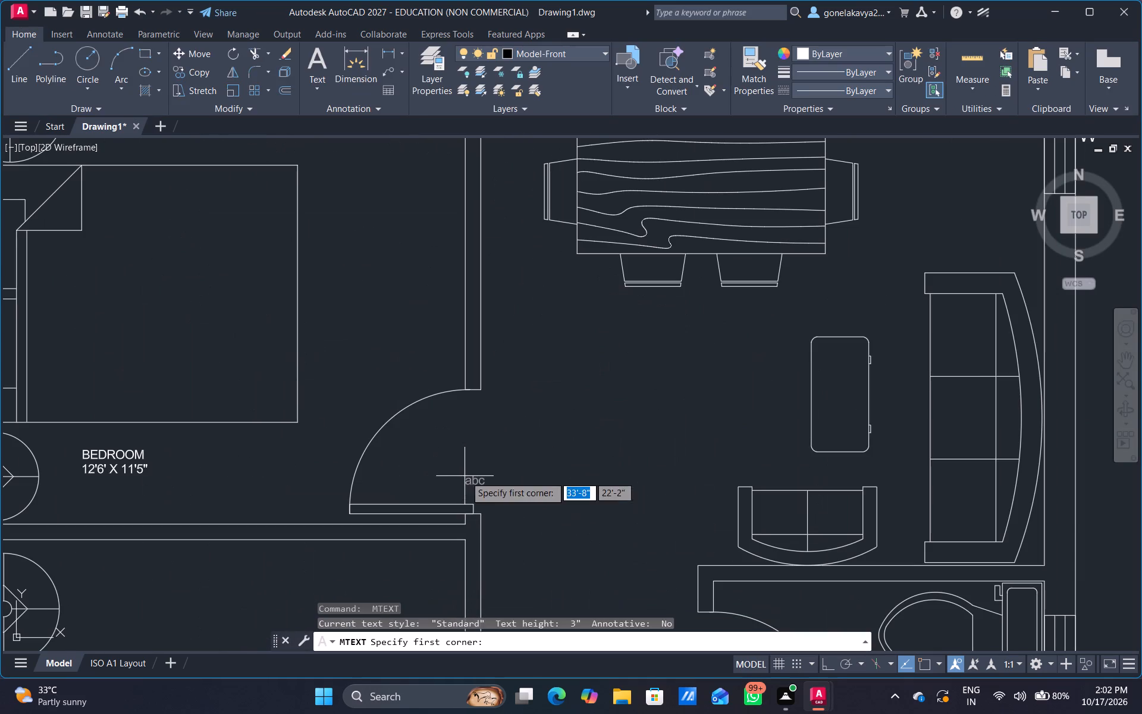
left_click_drag(443, 456, 465, 511)
left_click(494, 498)
key("d")
key("1")
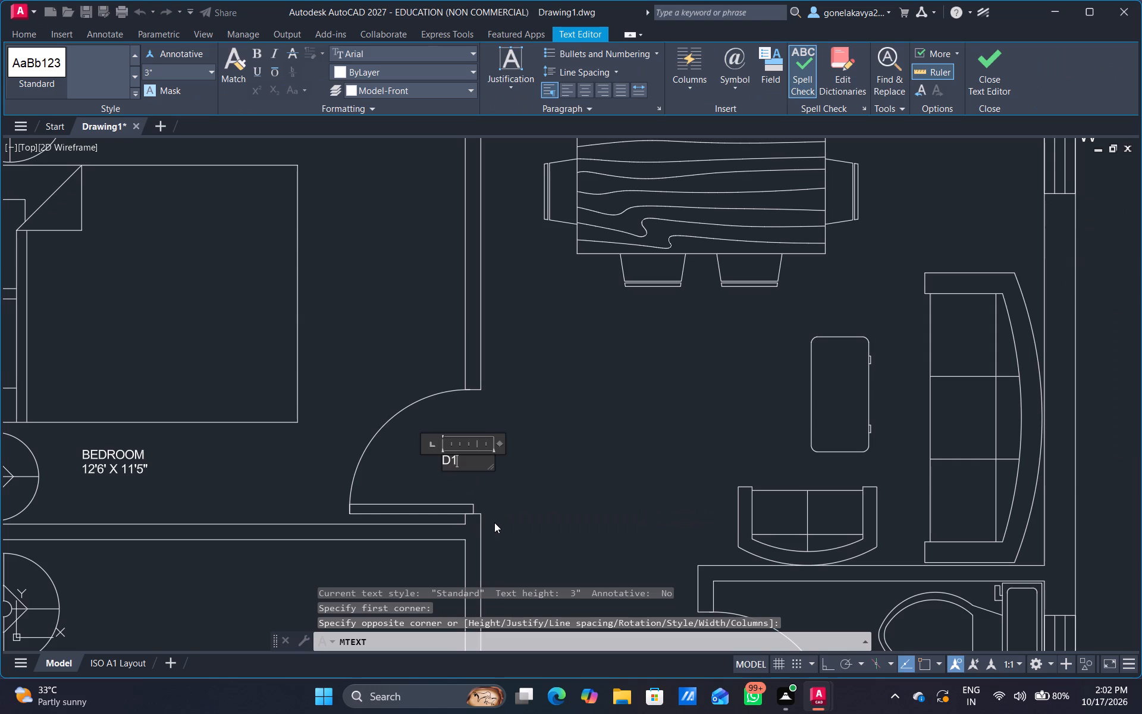
left_click(586, 480)
Add a multiline text label reading D1 in the top bedroom's door opening.
scroll(584, 438, "down", 3)
middle_click_drag(582, 432, 532, 533)
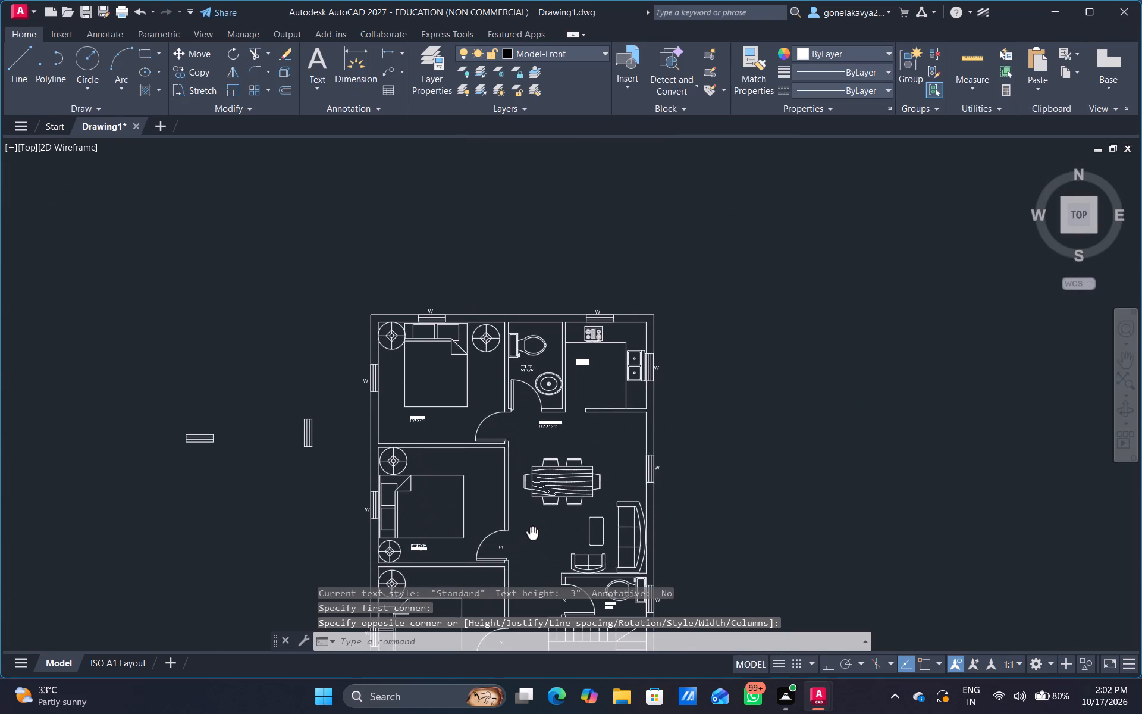
middle_click_drag(532, 533, 530, 560)
scroll(477, 484, "up", 3)
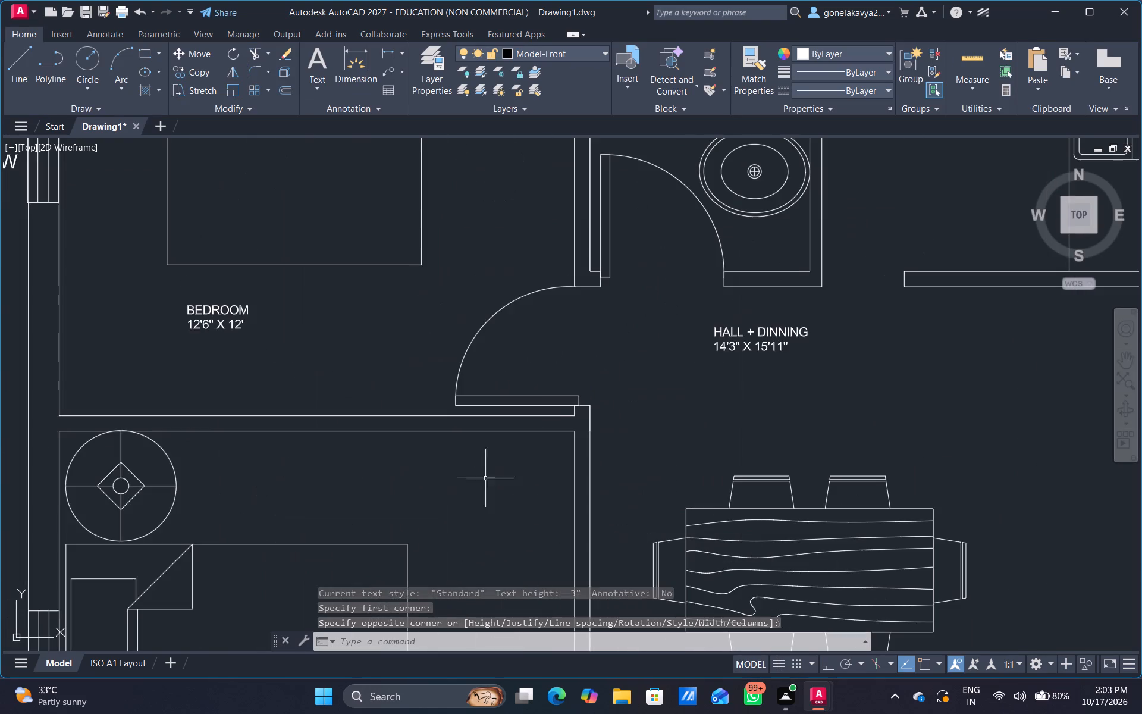
middle_click_drag(539, 398, 430, 508)
key("space")
left_click_drag(459, 452, 461, 455)
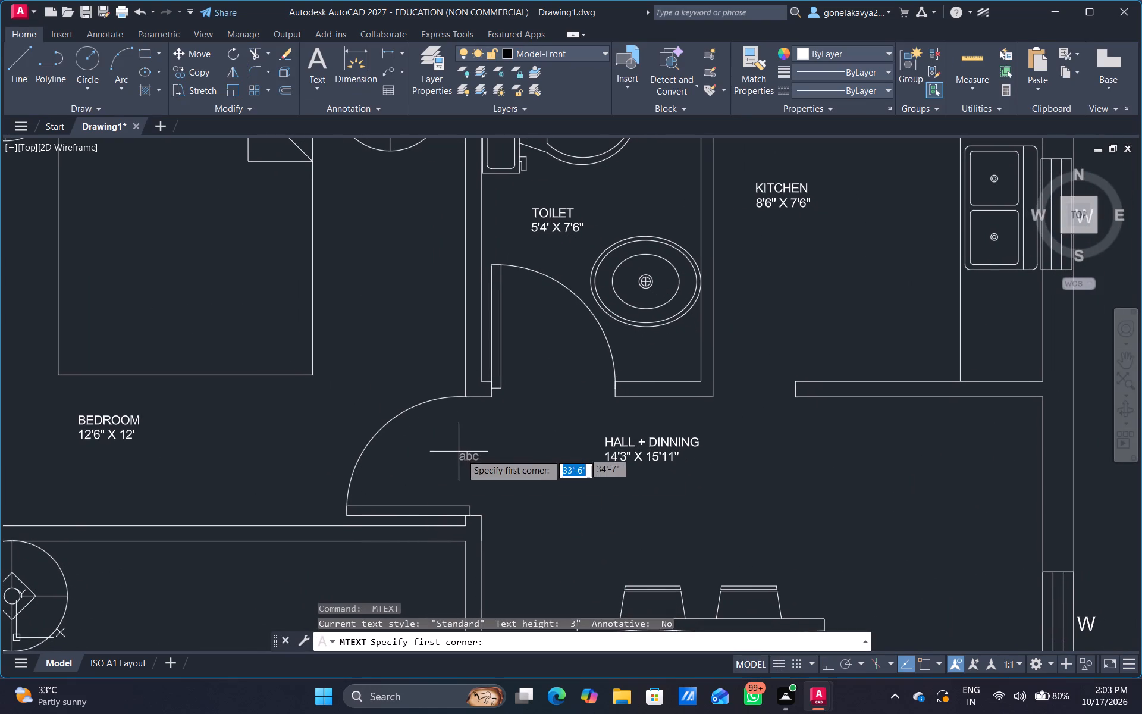
left_click_drag(461, 455, 454, 500)
left_click(476, 497)
key("d")
key("1")
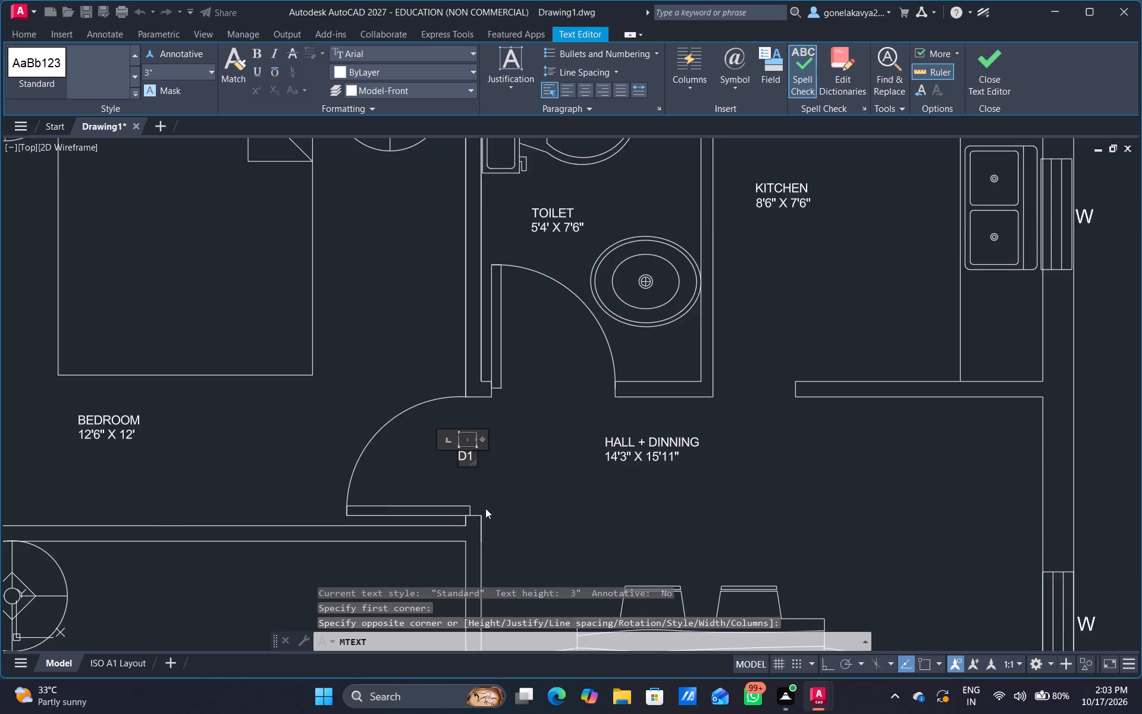
scroll(485, 508, "down", 2)
left_click(498, 508)
Add a multiline text label reading D2 in the door opening of the upper toilet next to the kitchen.
middle_click_drag(508, 450, 466, 582)
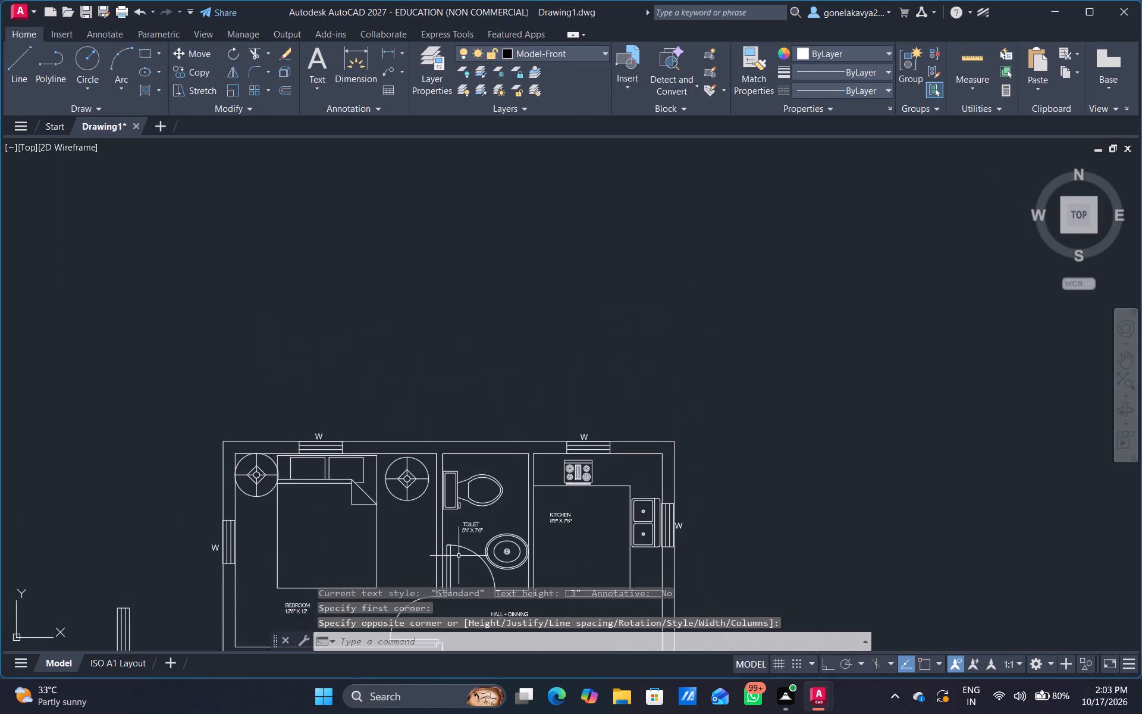
scroll(463, 543, "up", 1)
middle_click_drag(471, 576, 436, 440)
scroll(438, 447, "up", 1)
key("space")
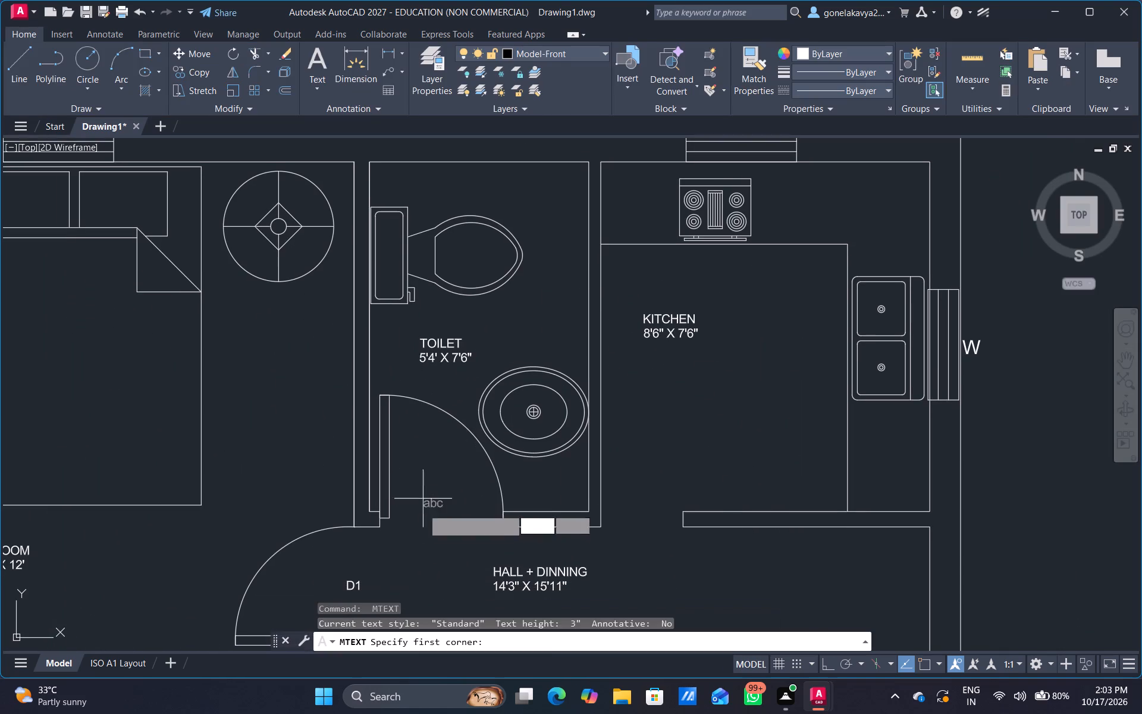
left_click_drag(423, 512, 429, 529)
left_click_drag(444, 508, 476, 547)
type("D2")
left_click(638, 509)
Delete the two spare window symbols lying outside the plan, beyond its left outer wall.
scroll(630, 488, "down", 1)
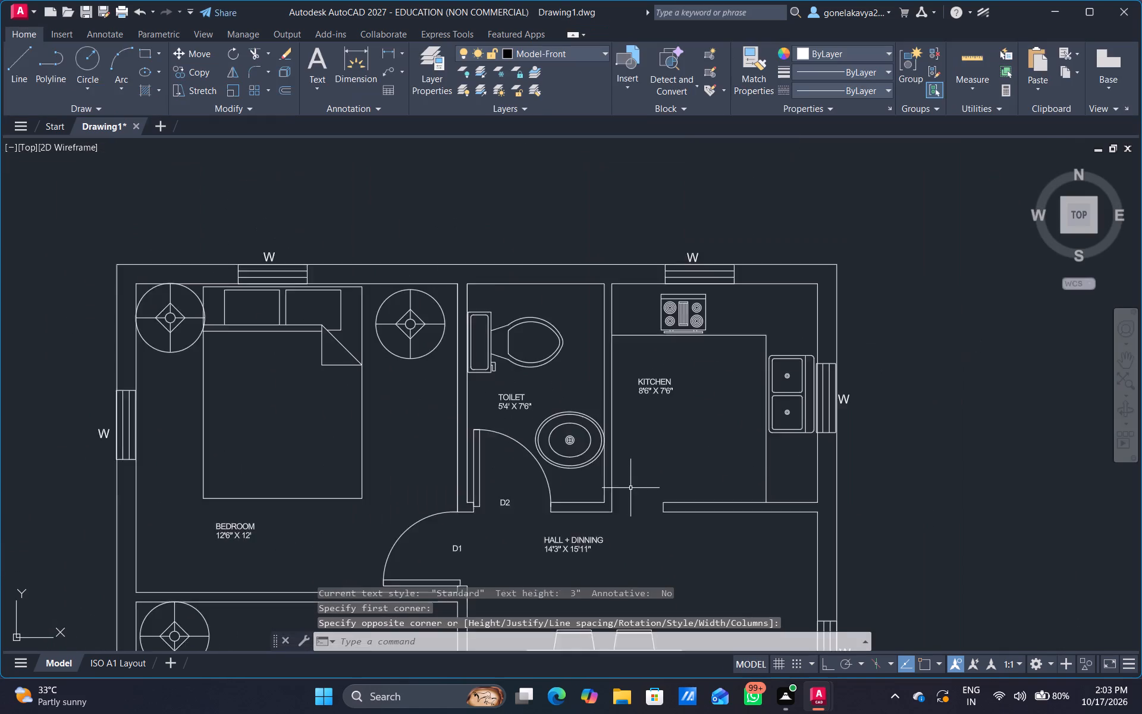
scroll(633, 521, "down", 2)
middle_click_drag(633, 544, 530, 459)
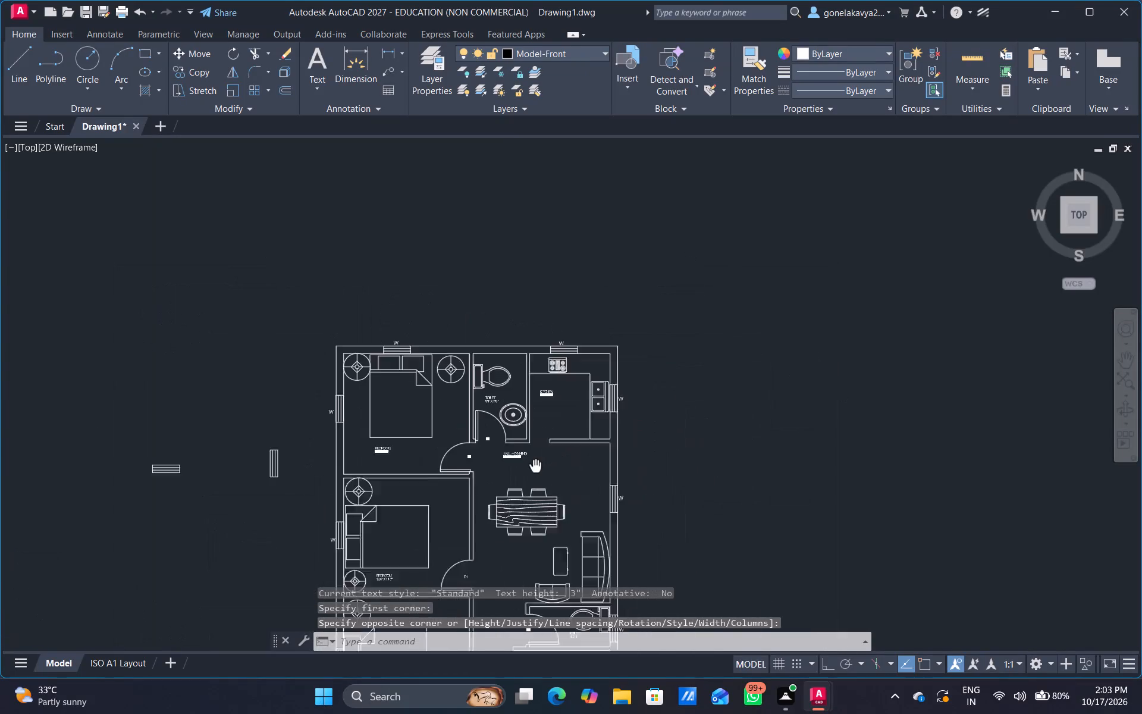
middle_click_drag(530, 459, 579, 309)
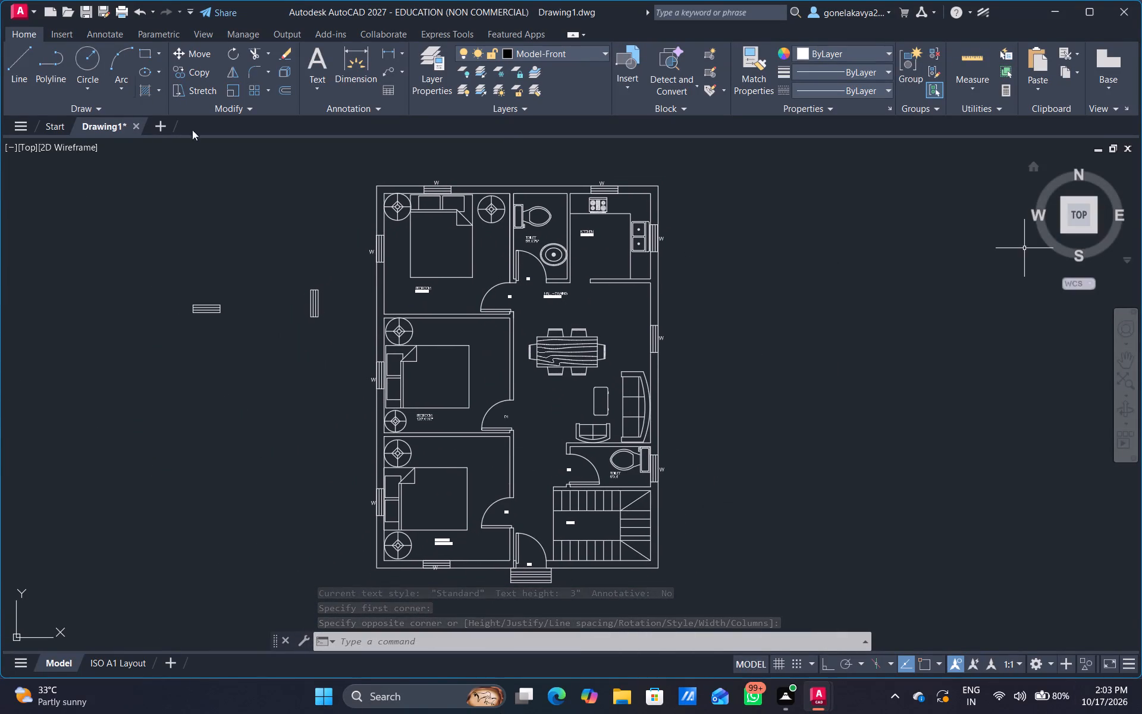
left_click_drag(332, 269, 305, 381)
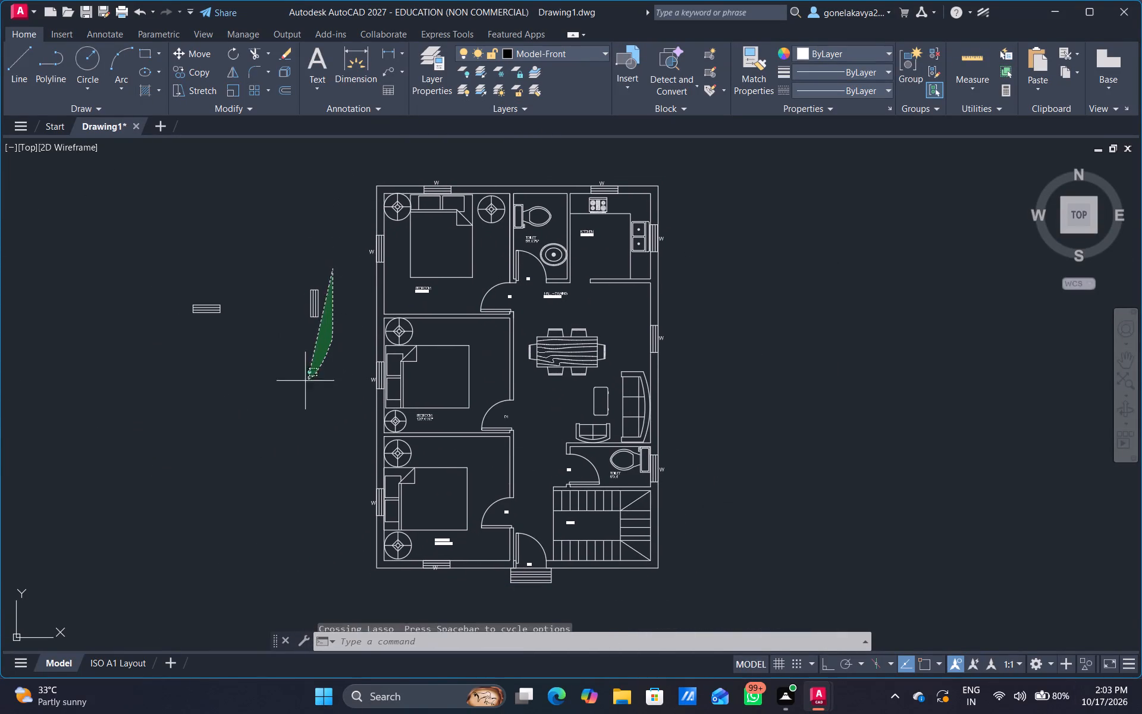
left_click_drag(305, 381, 110, 243)
key("Delete")
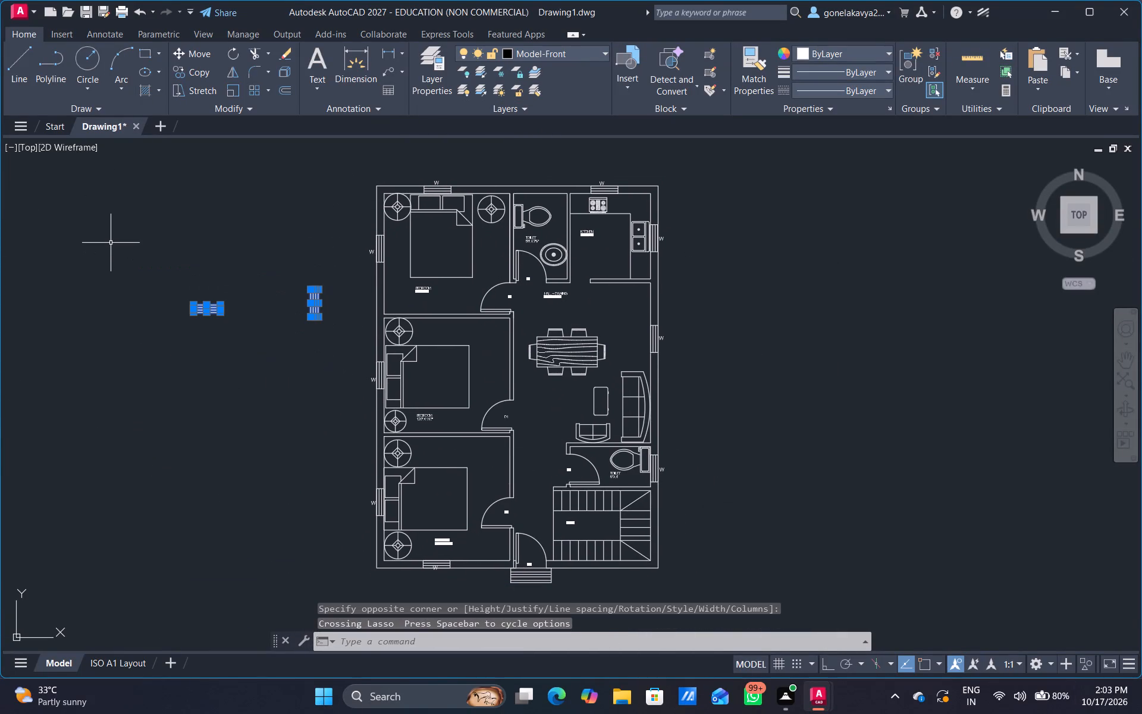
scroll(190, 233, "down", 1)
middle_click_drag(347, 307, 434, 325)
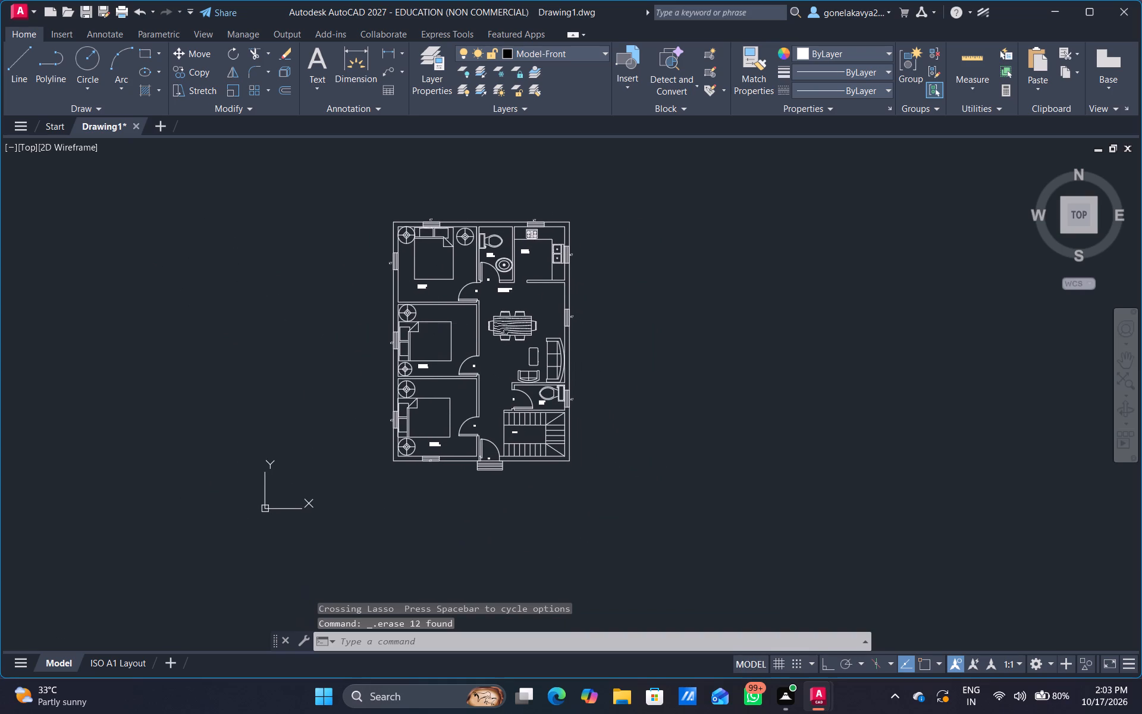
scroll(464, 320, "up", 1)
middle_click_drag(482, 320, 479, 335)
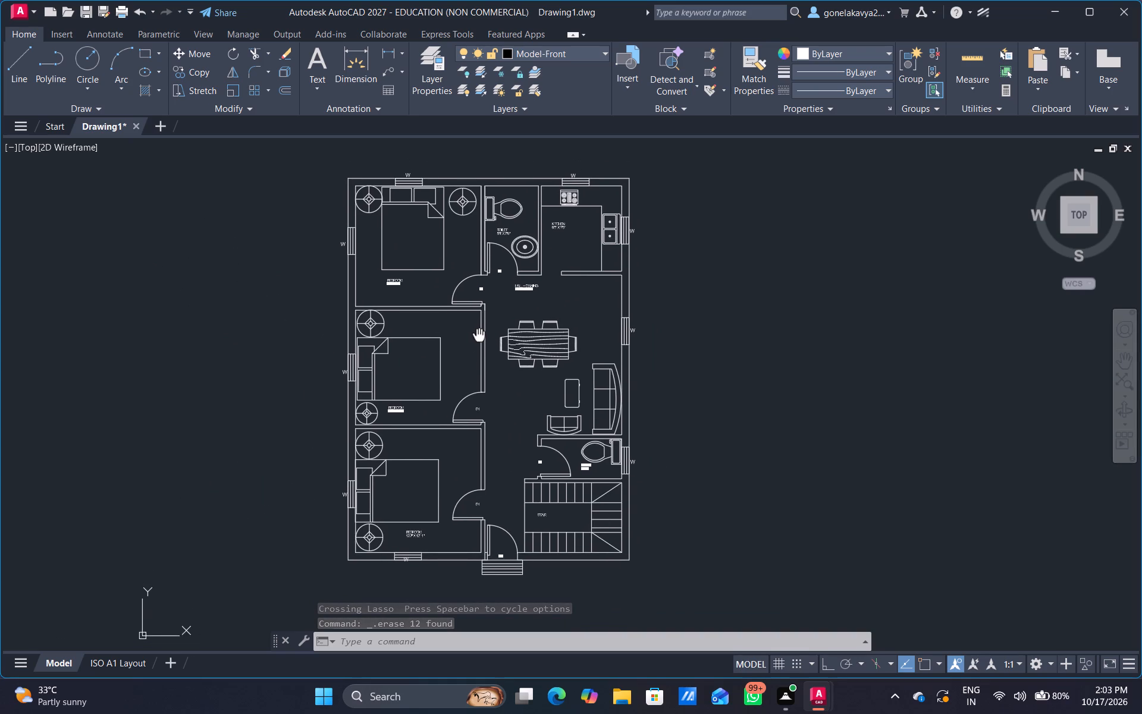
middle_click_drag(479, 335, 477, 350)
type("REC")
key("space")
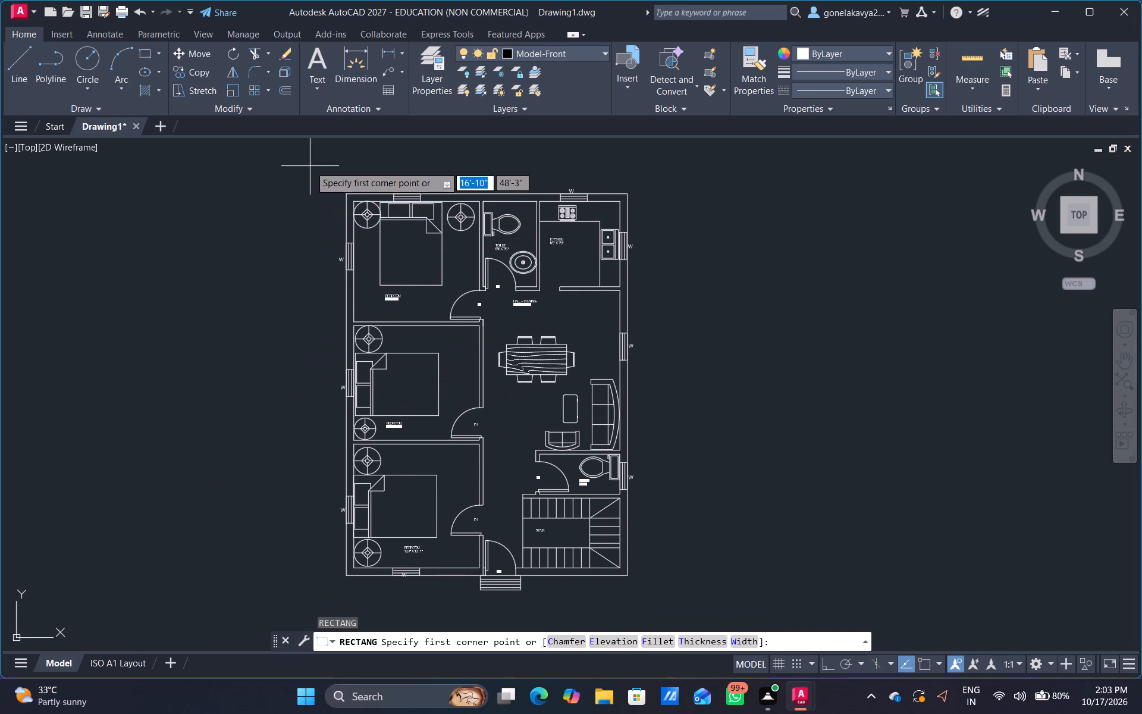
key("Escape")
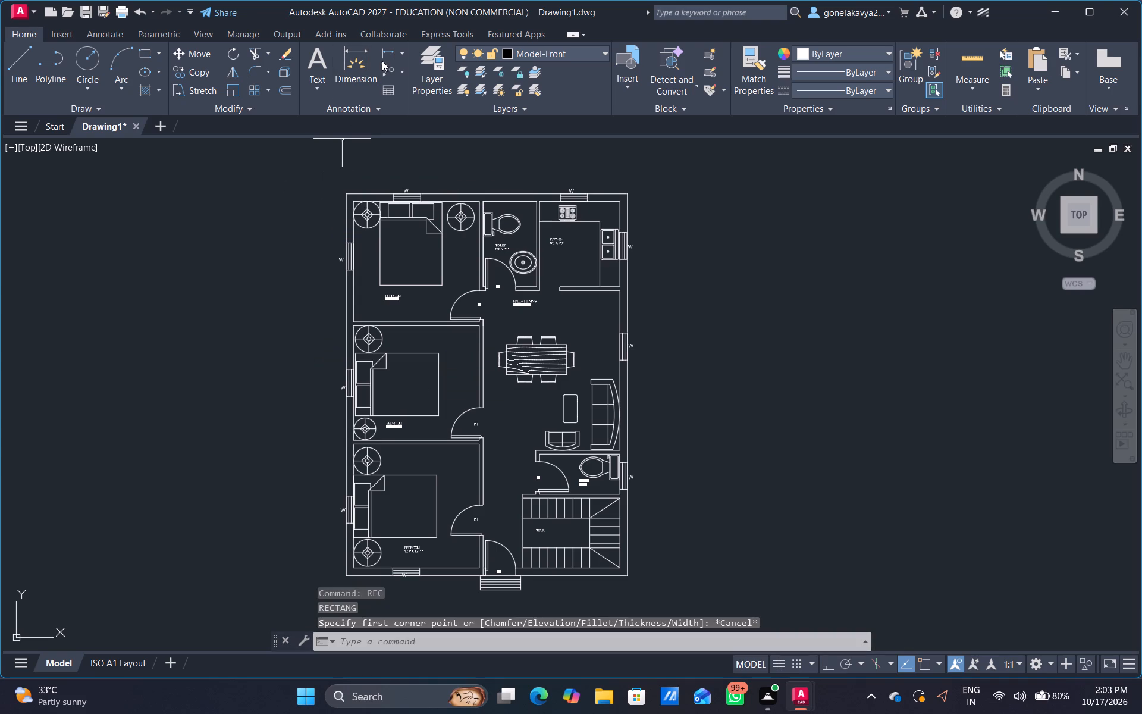
Dimension the full length of the top and right outer walls, placing each dimension line just outside the plan.
left_click(359, 56)
scroll(488, 177, "up", 1)
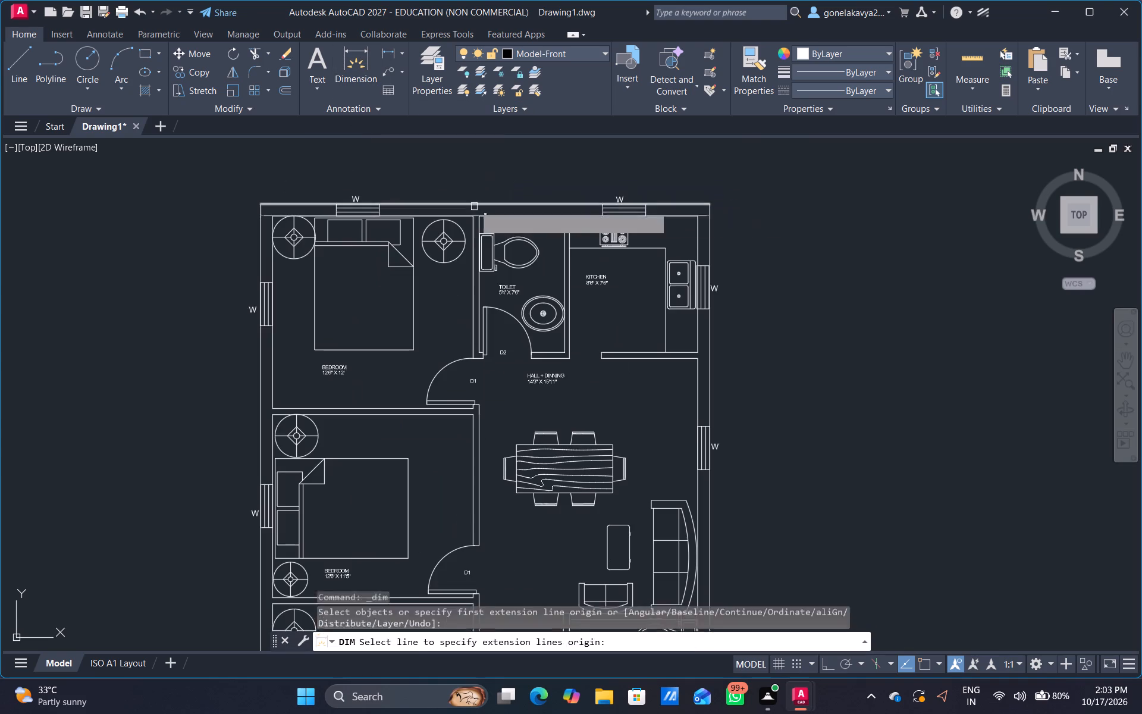
left_click(474, 205)
left_click(477, 179)
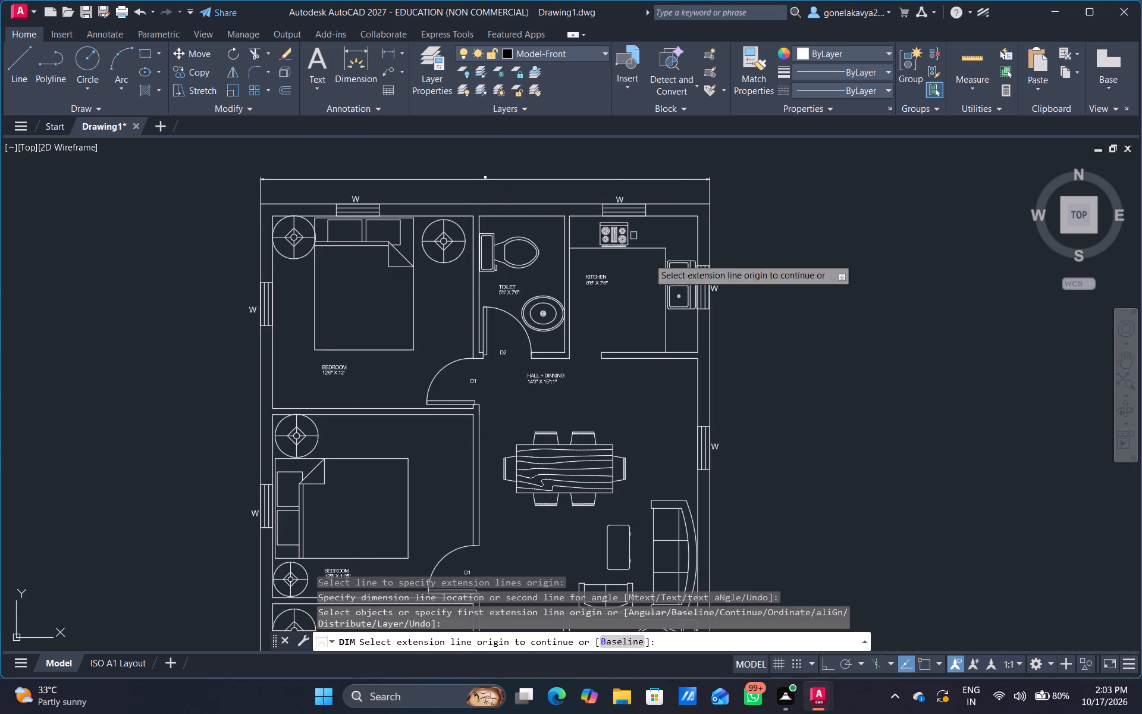
left_click(711, 380)
left_click(734, 370)
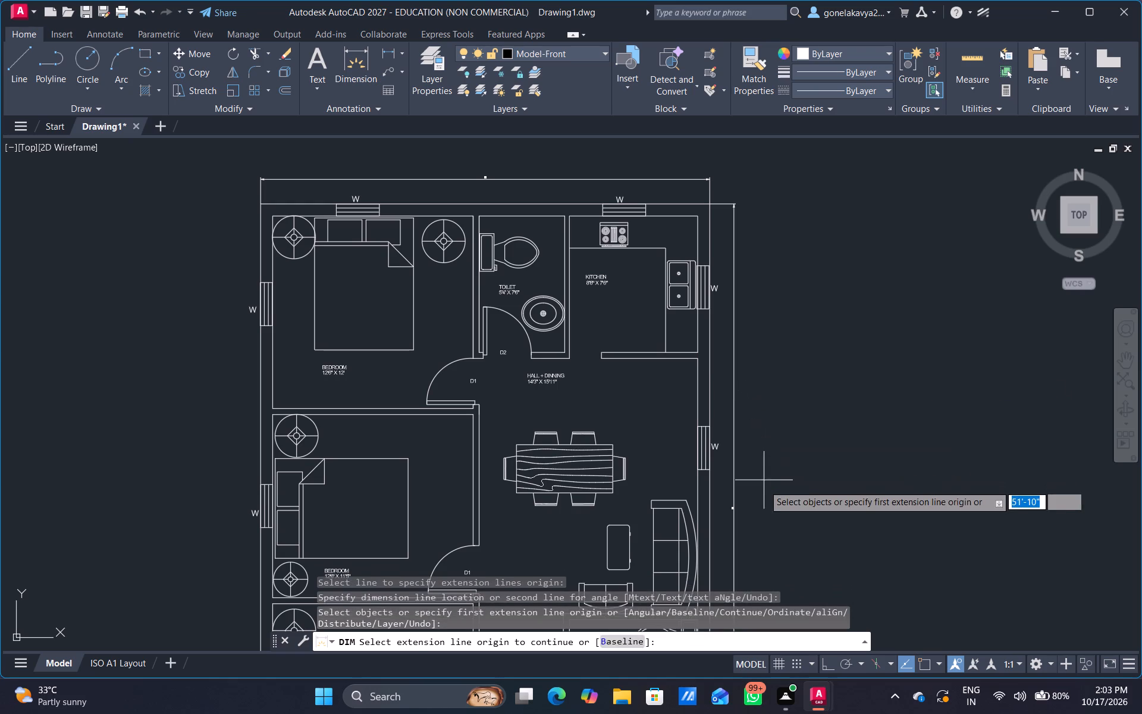
scroll(765, 488, "up", 3)
scroll(772, 484, "down", 3)
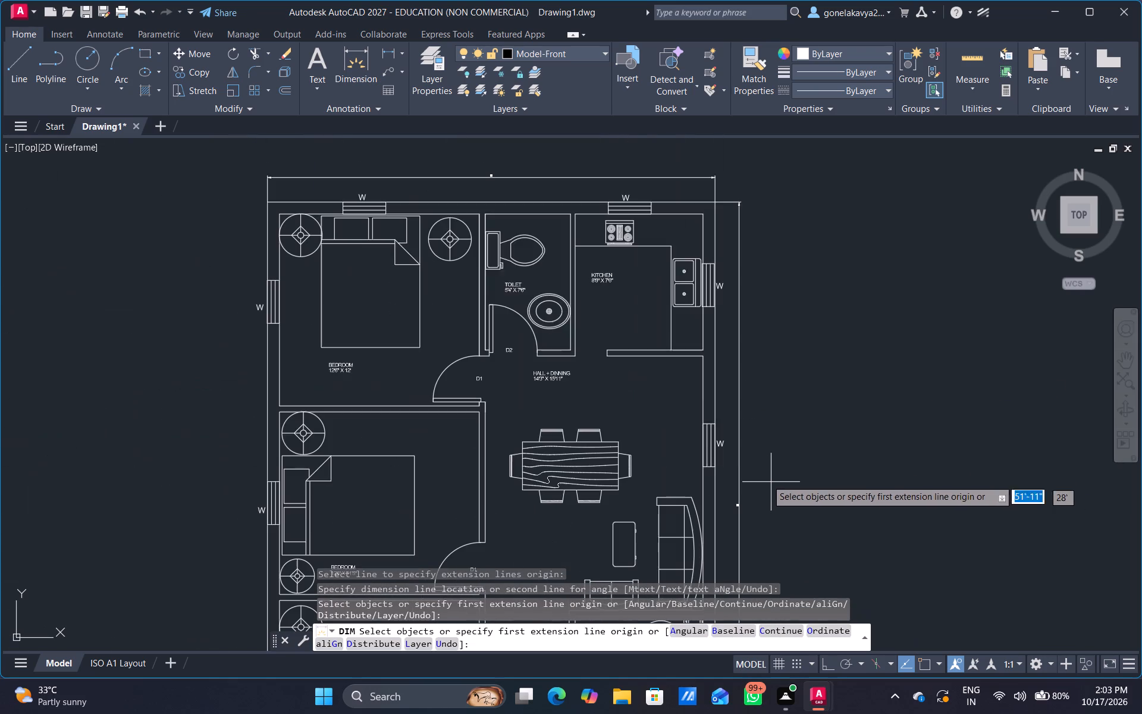
scroll(434, 190, "up", 2)
middle_click_drag(445, 199, 449, 242)
scroll(517, 223, "up", 1)
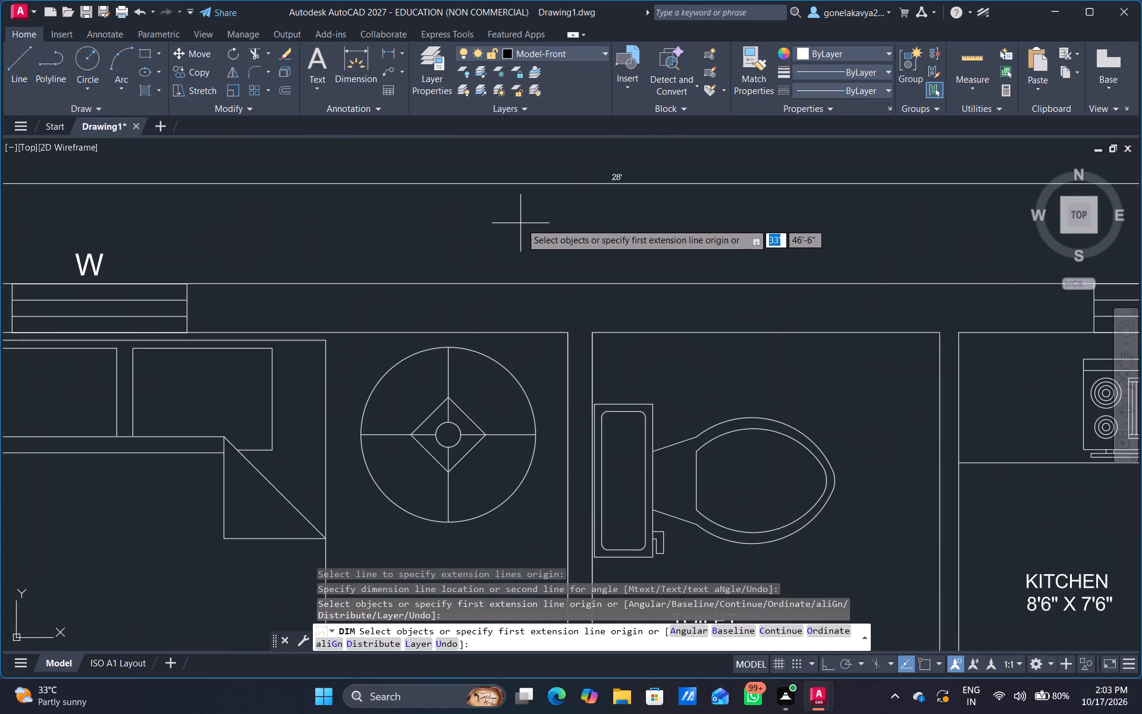
Draw a rectangular border about 33' by 43' around the floor plan, enclosing its overall dimensions.
scroll(522, 223, "down", 3)
key("Escape")
scroll(542, 271, "down", 1)
middle_click_drag(550, 342, 529, 265)
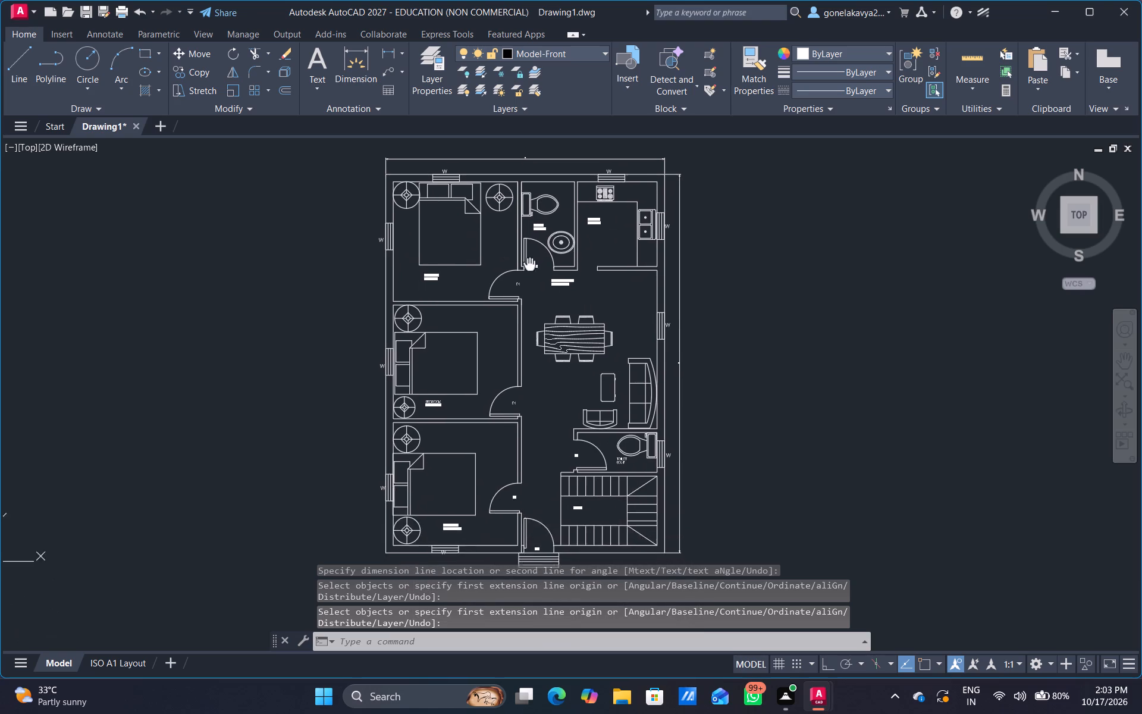
middle_click_drag(529, 265, 514, 262)
scroll(514, 264, "down", 1)
type("REC")
key("Escape")
scroll(475, 267, "up", 1)
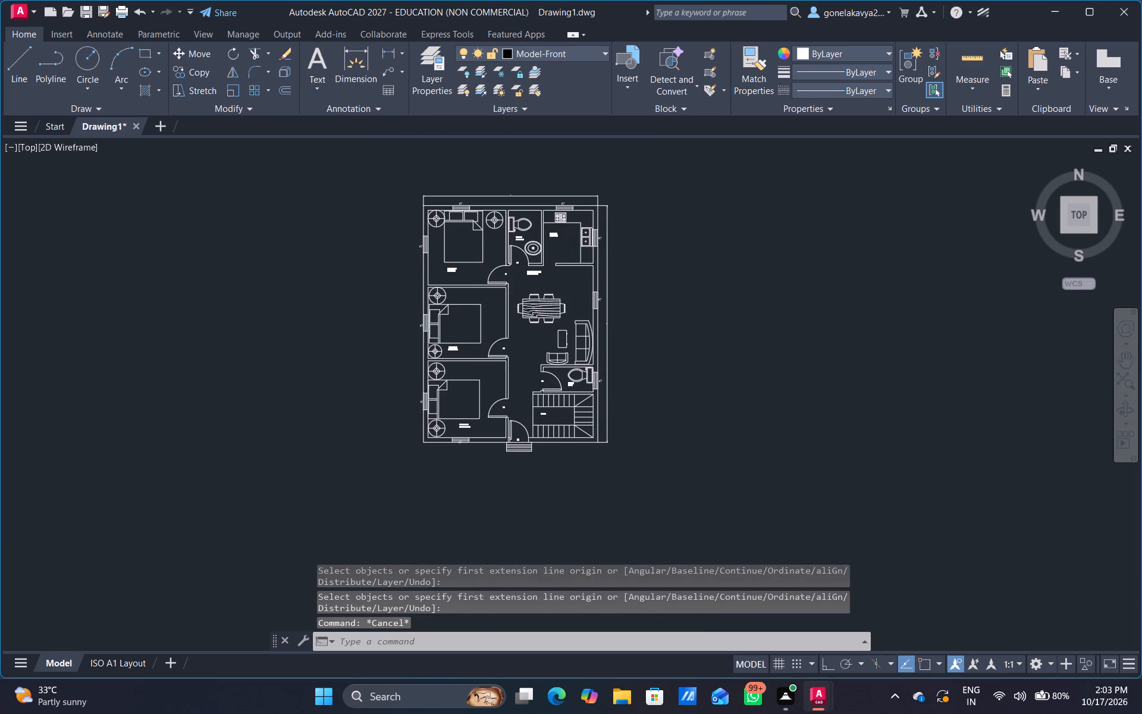
scroll(475, 266, "up", 1)
scroll(475, 266, "down", 3)
type("REC")
key("space")
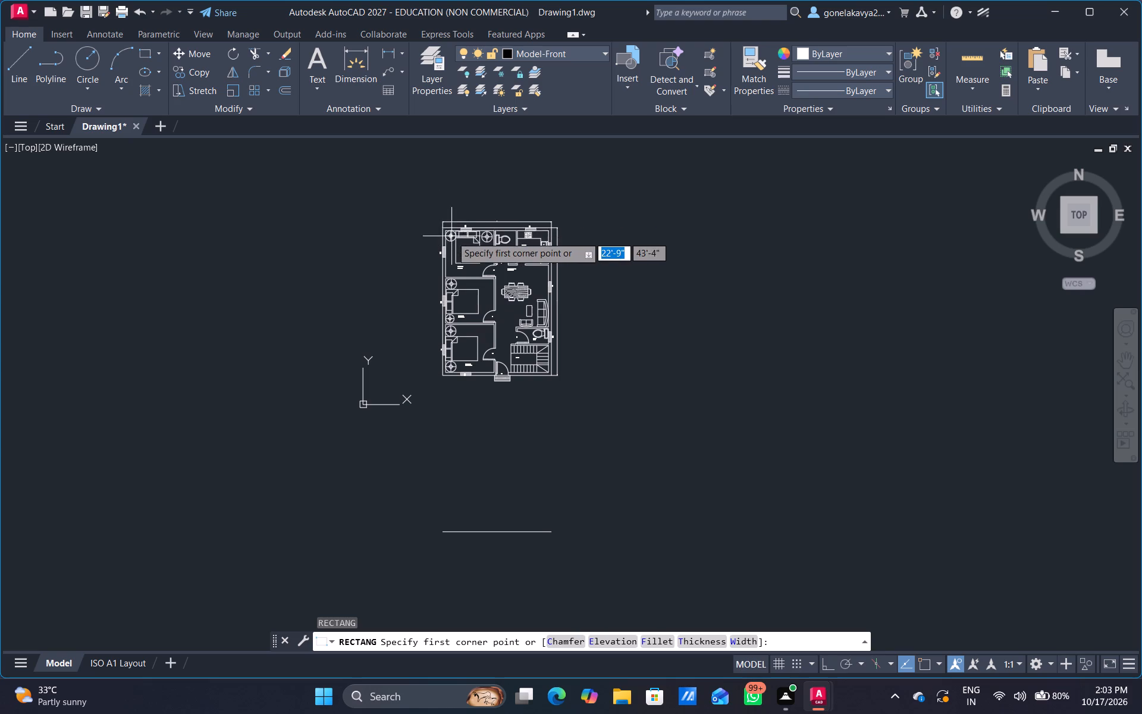
left_click_drag(434, 214, 434, 243)
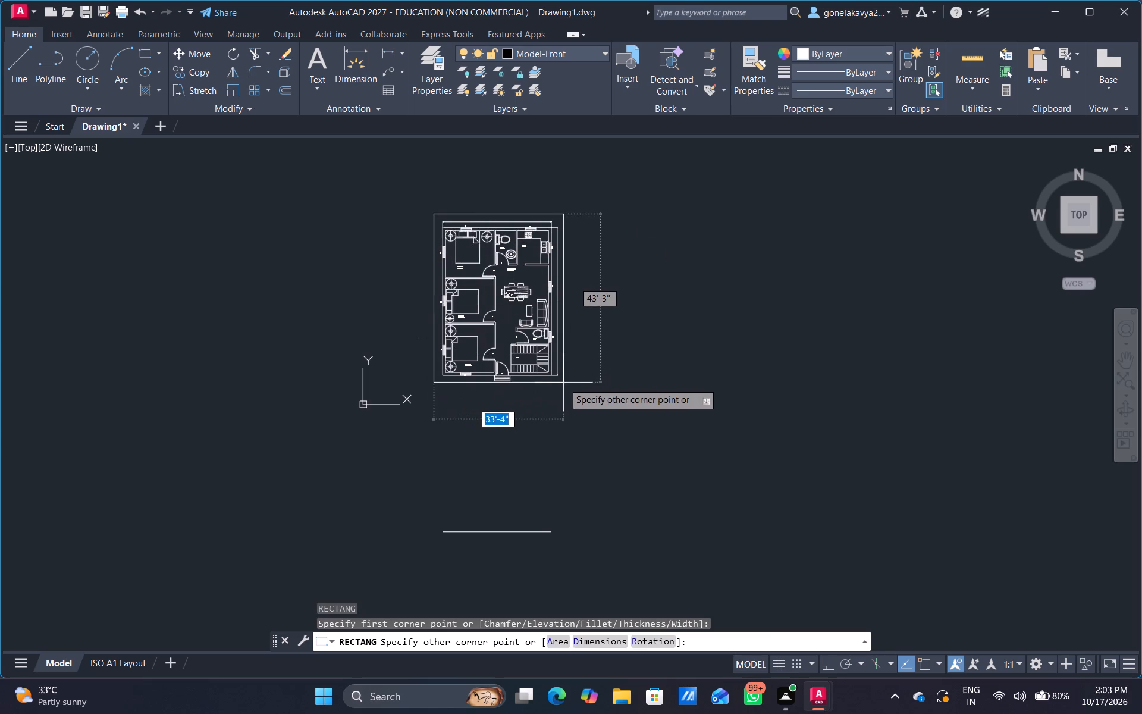
left_click(564, 383)
Delete the stray horizontal line lying well below the plan.
scroll(524, 540, "up", 1)
middle_click_drag(523, 540, 509, 509)
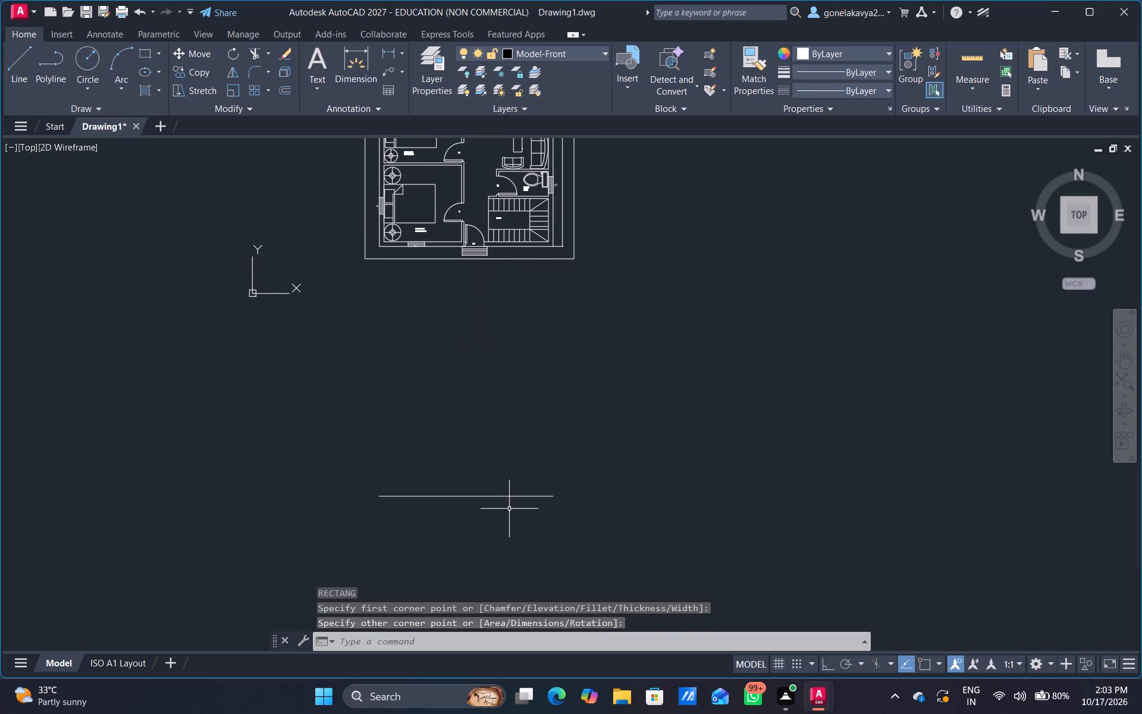
left_click_drag(497, 493, 497, 503)
left_click(505, 503)
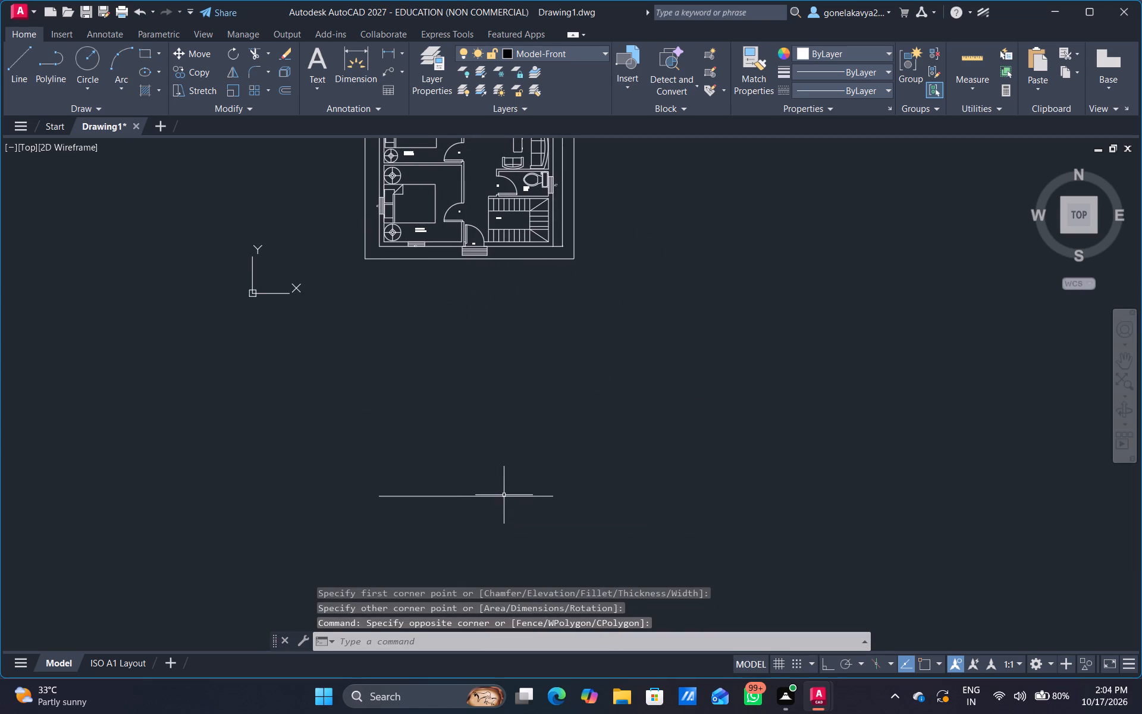
left_click_drag(503, 494, 503, 501)
left_click(502, 498)
key("Delete")
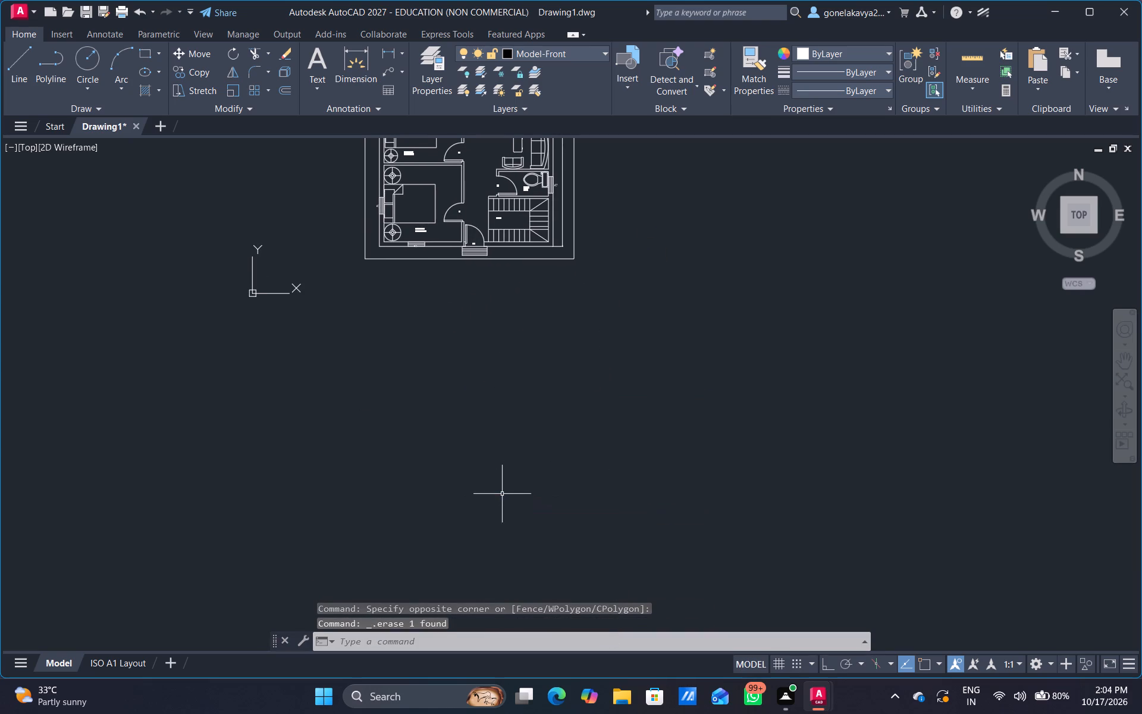
Save the drawing to the Desktop under the file name 17 17 22.
middle_click_drag(512, 411, 548, 593)
middle_click_drag(510, 369, 522, 430)
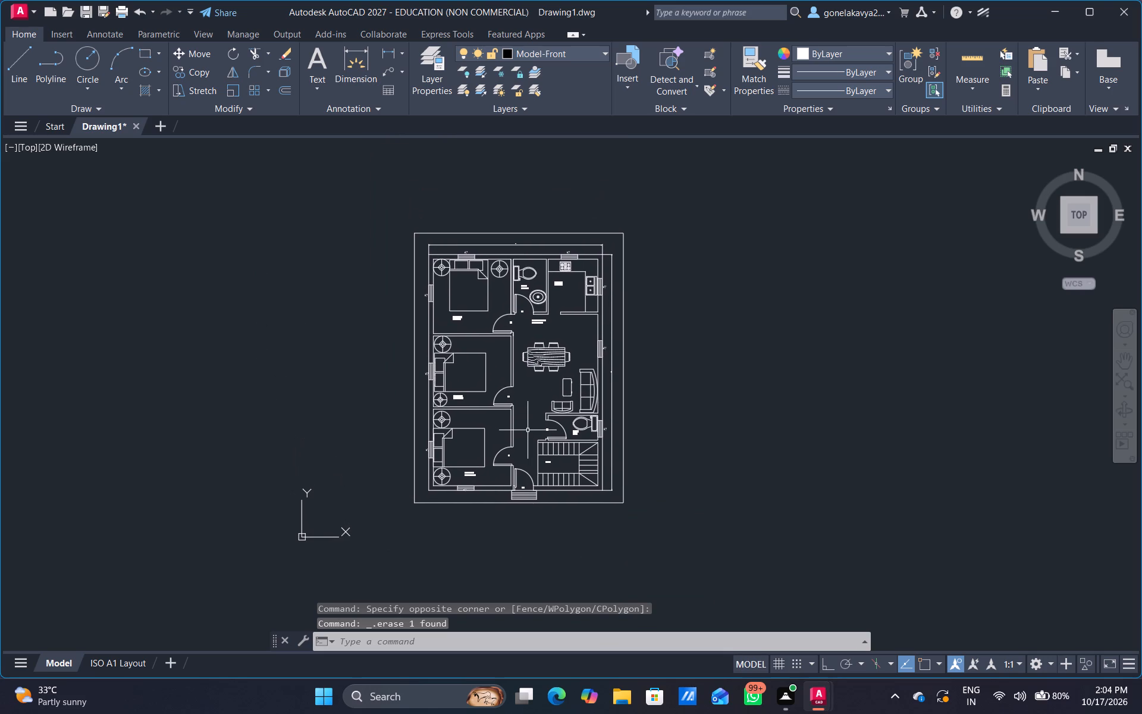
key("ctrl+s")
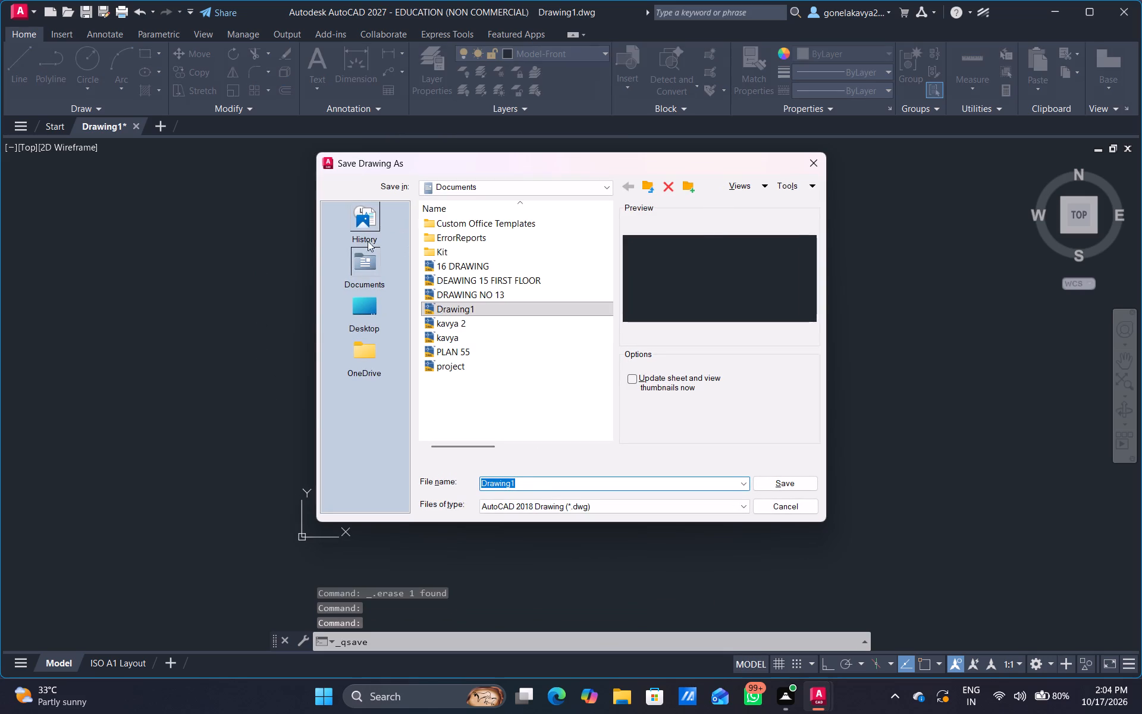
left_click(378, 306)
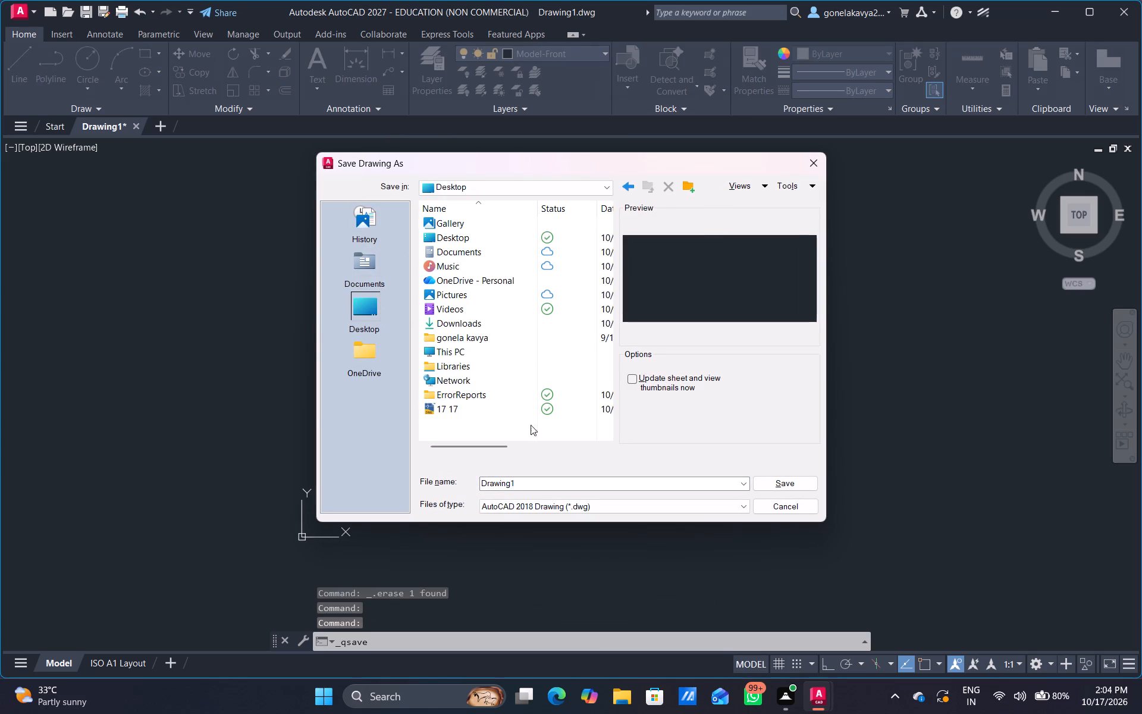
left_click(548, 481)
key("BackSpace")
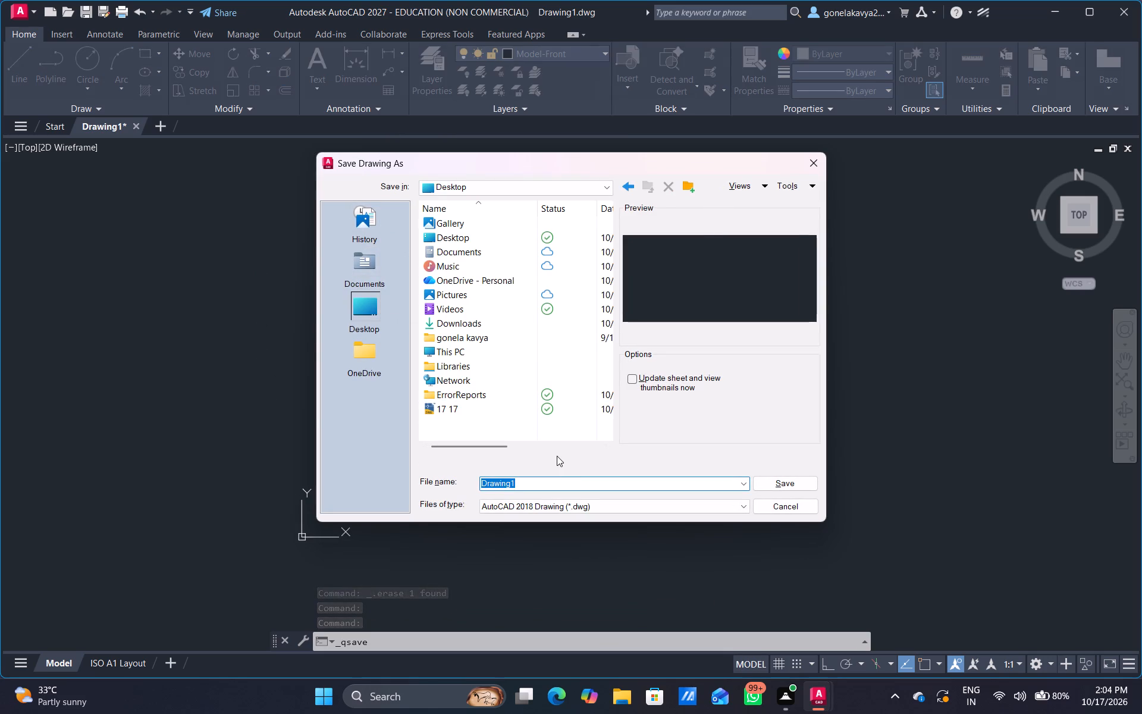
type("17")
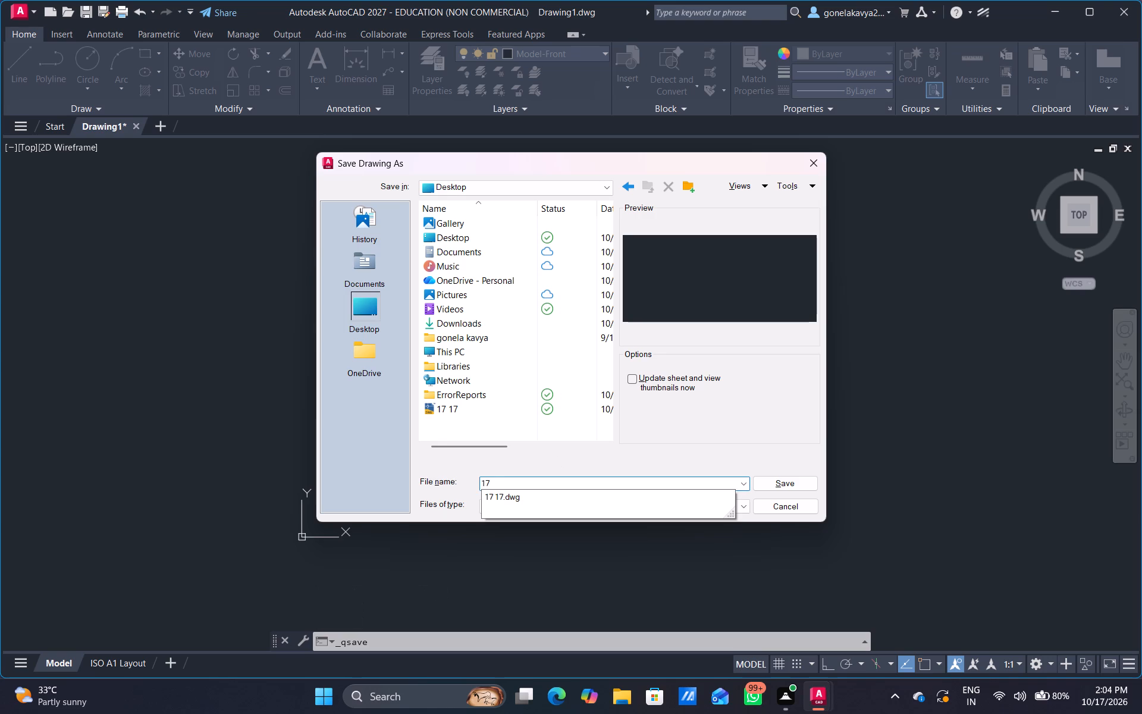
key("space")
type("17")
key("space")
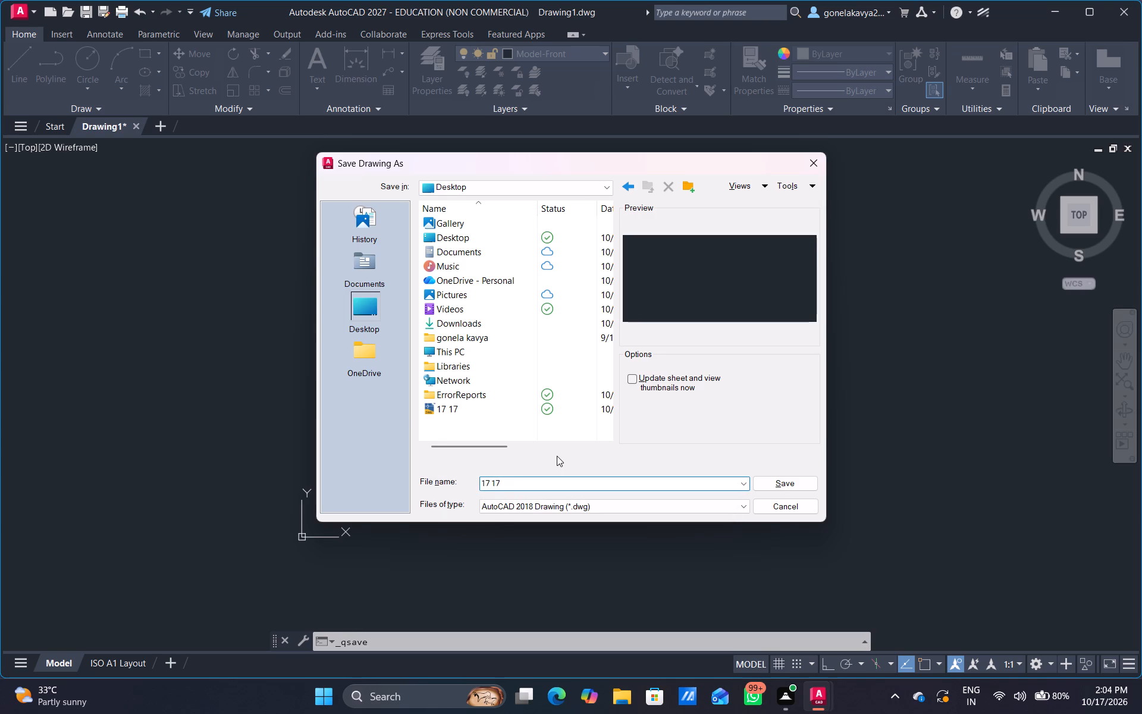
type("22")
left_click(773, 481)
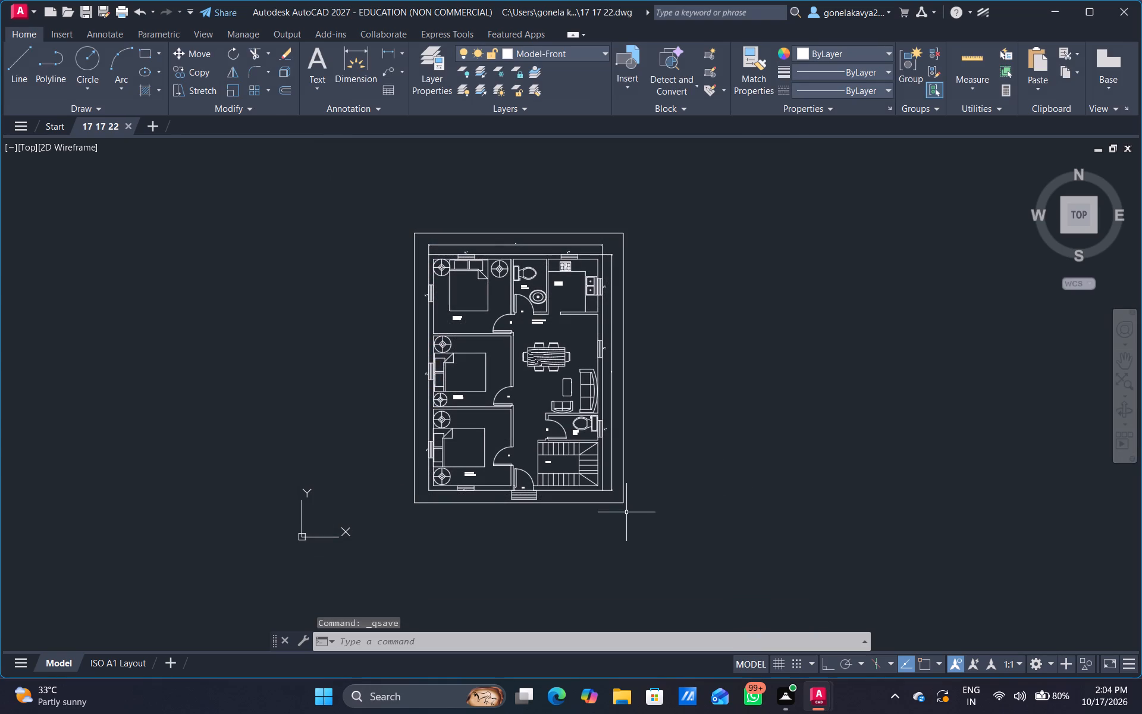
Set up a plot with the DWG To PDF.pc3 plotter and a window plot area enclosing the bordered plan.
type("POLT")
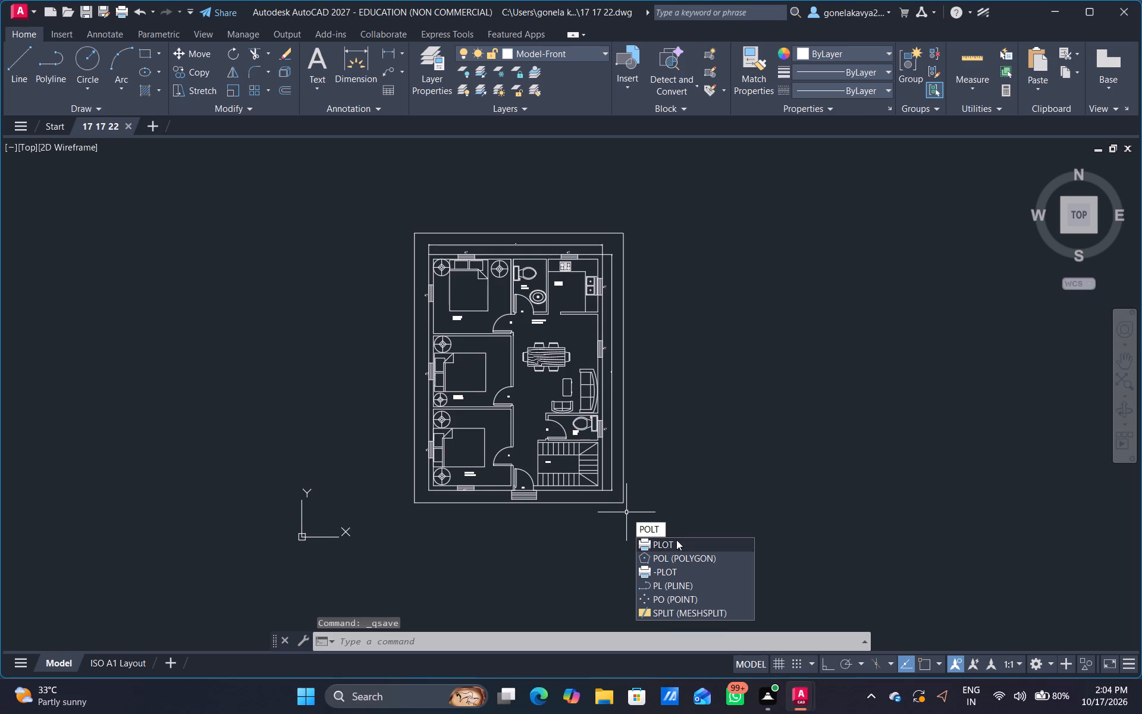
left_click(676, 540)
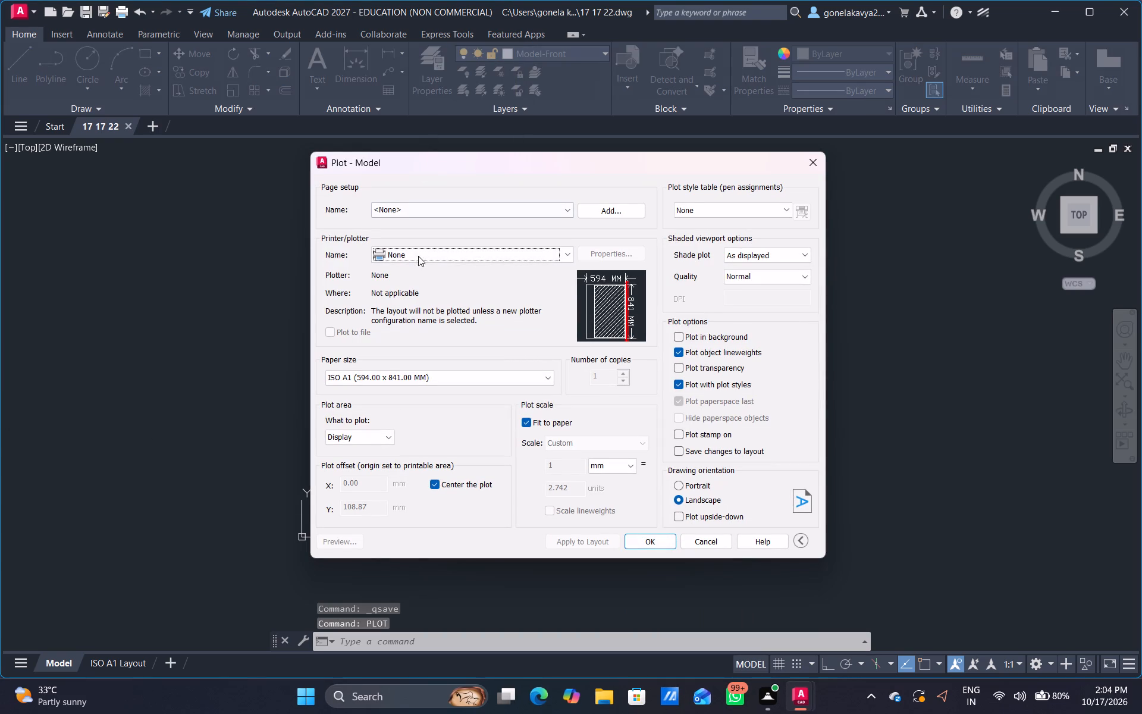
left_click(438, 247)
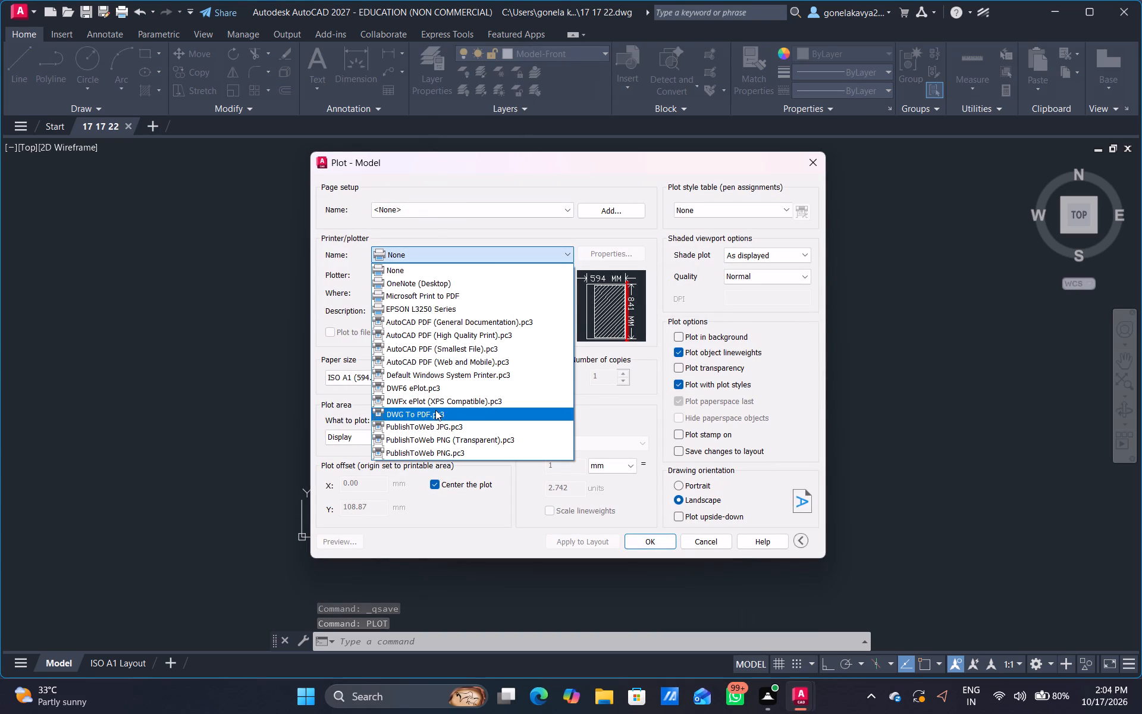
left_click(435, 411)
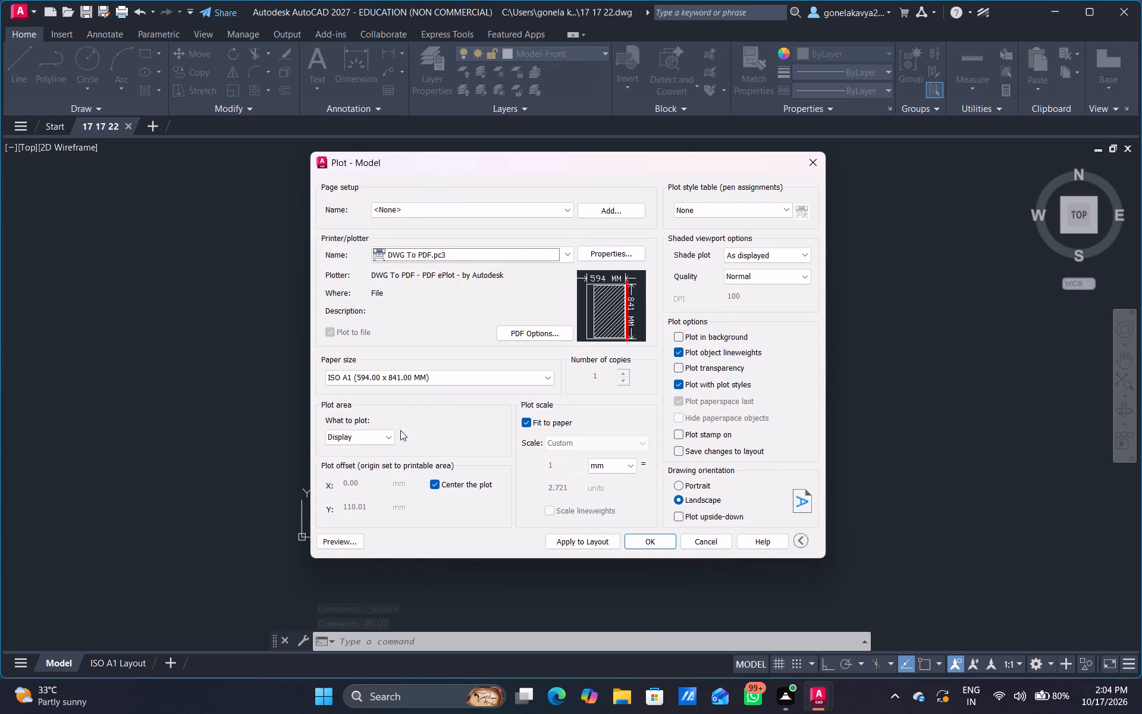
left_click(388, 440)
left_click(378, 477)
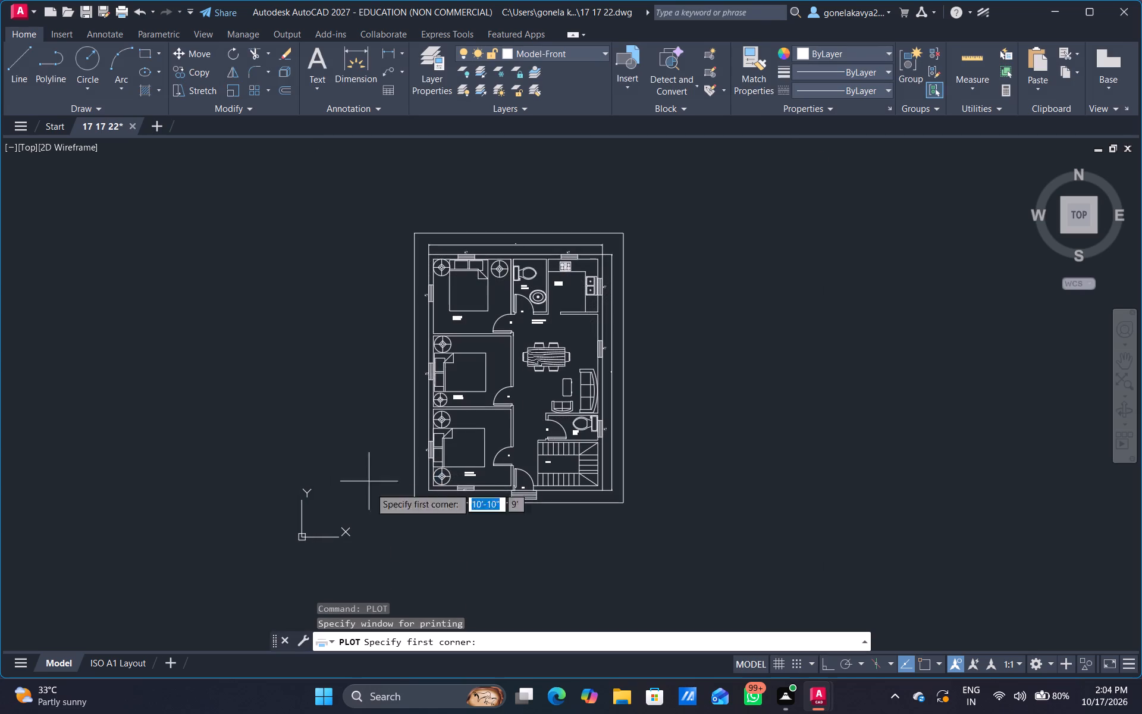
left_click_drag(377, 223, 387, 237)
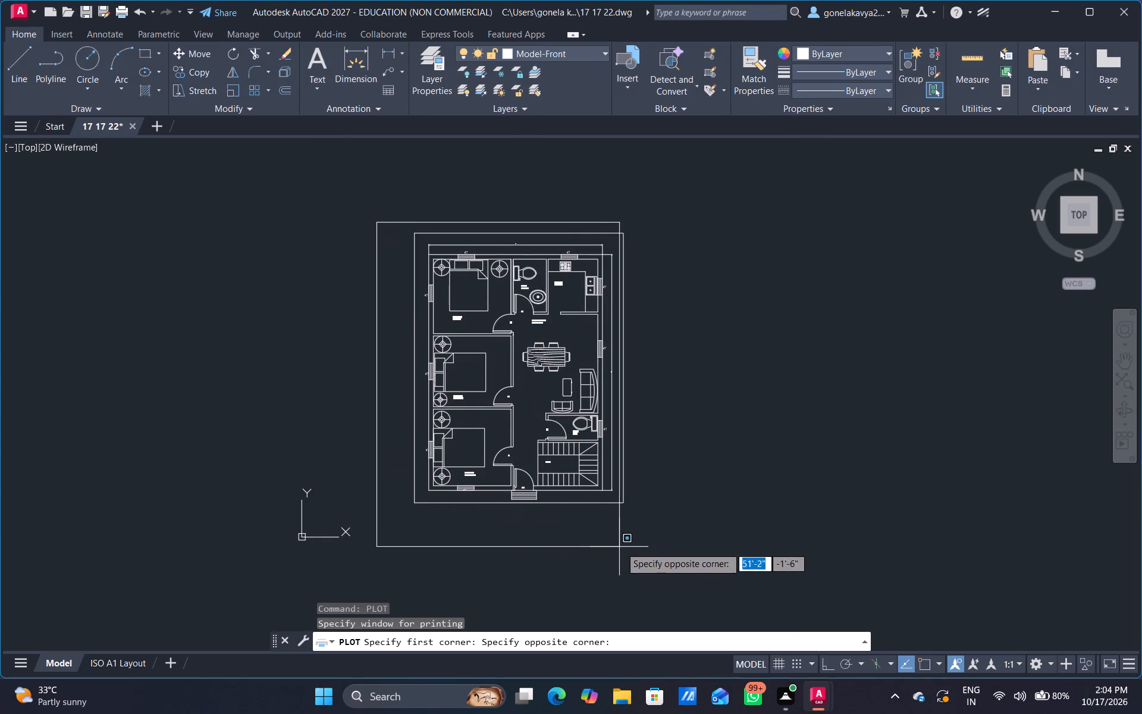
left_click(656, 513)
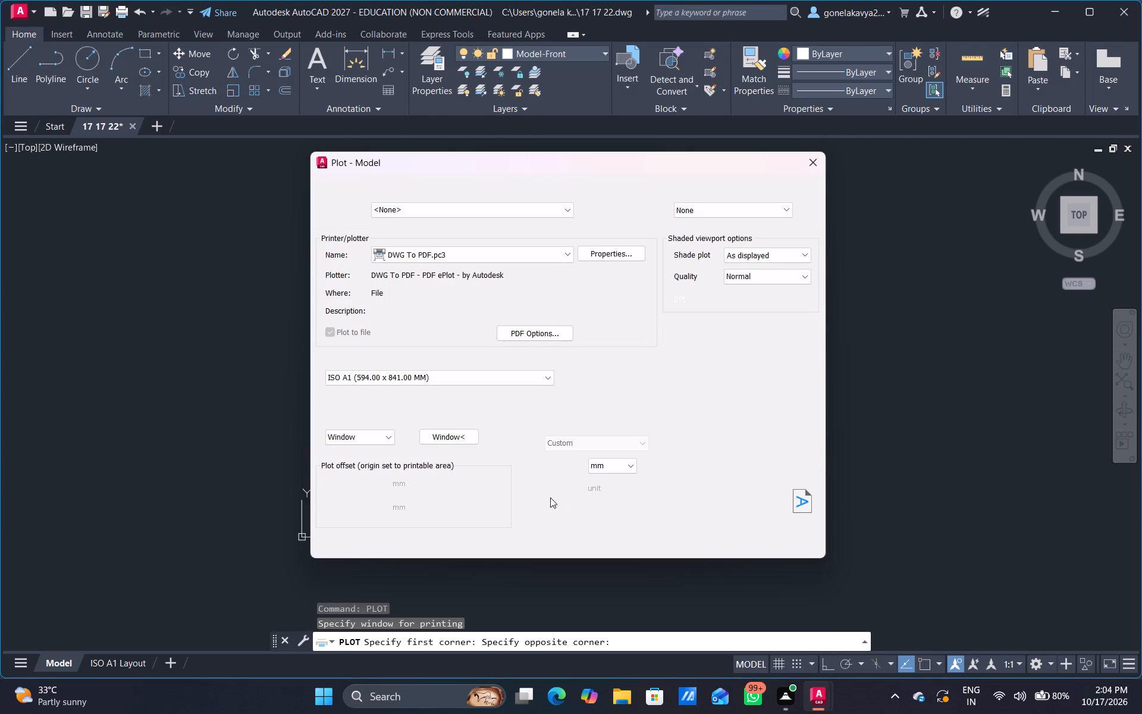
Plot the plan to a PDF on the Desktop with the file name 17 17 22 PDF.
left_click(650, 543)
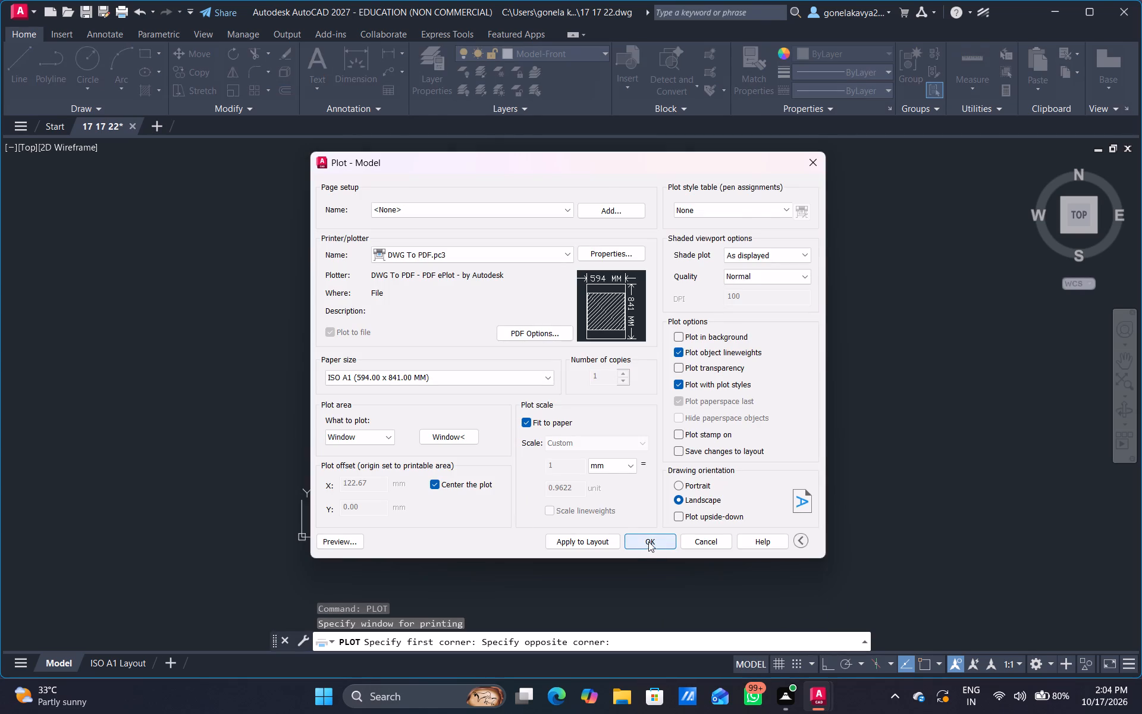
left_click(611, 506)
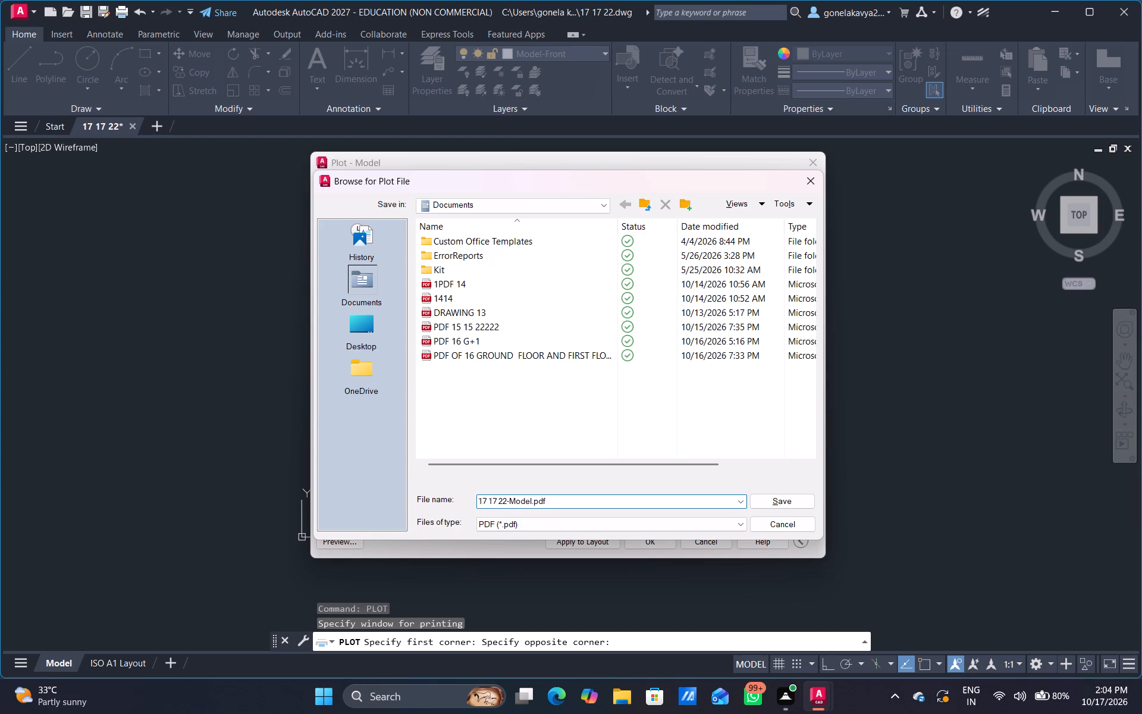
key("BackSpace")
key("BackSpace")
key("BackSpace")
key("BackSpace")
key("BackSpace")
key("BackSpace")
key("BackSpace")
key("BackSpace")
key("BackSpace")
key("BackSpace")
key("space")
type("PDF")
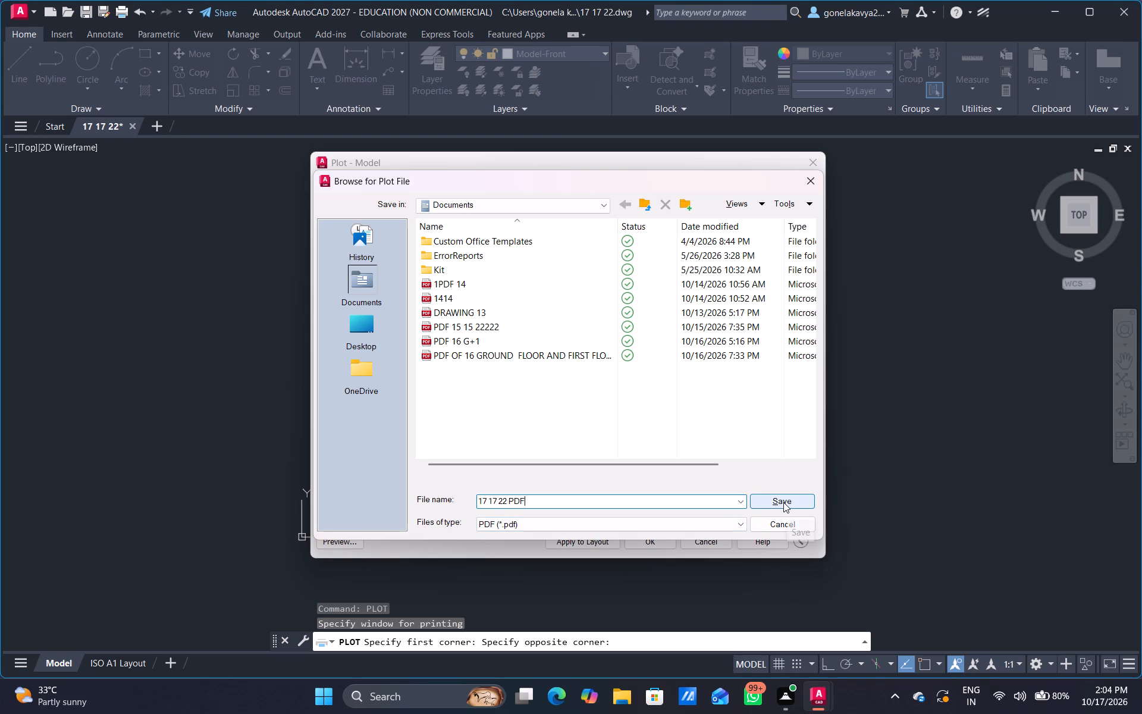
left_click(358, 334)
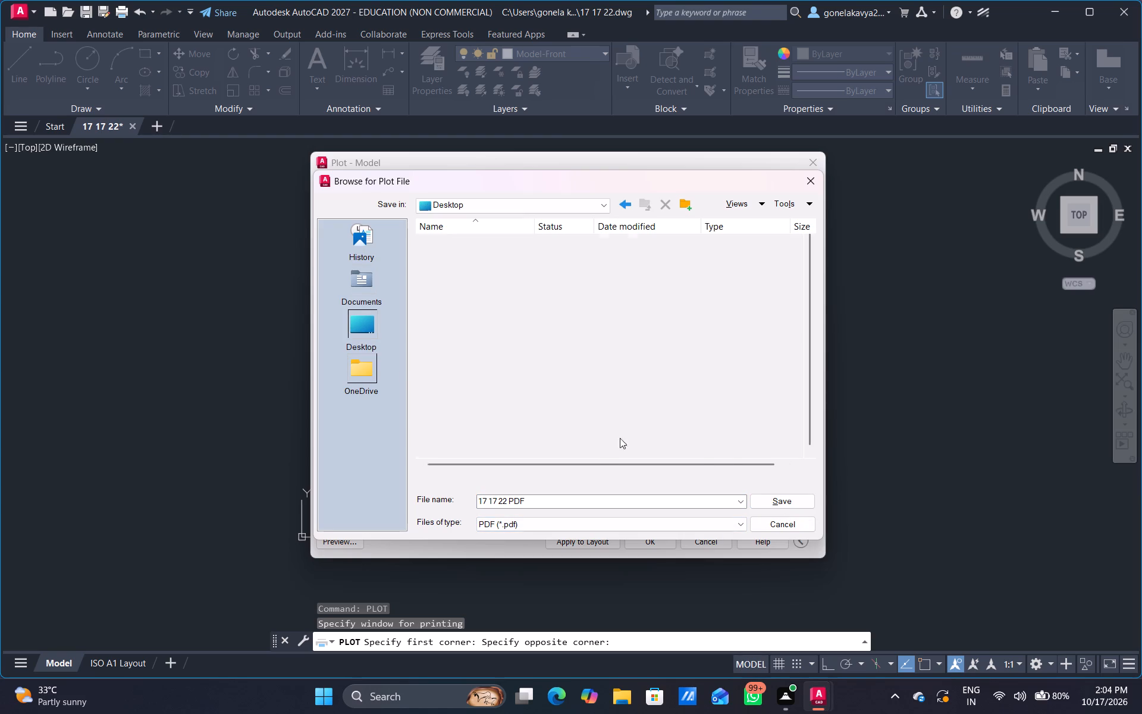
left_click(377, 337)
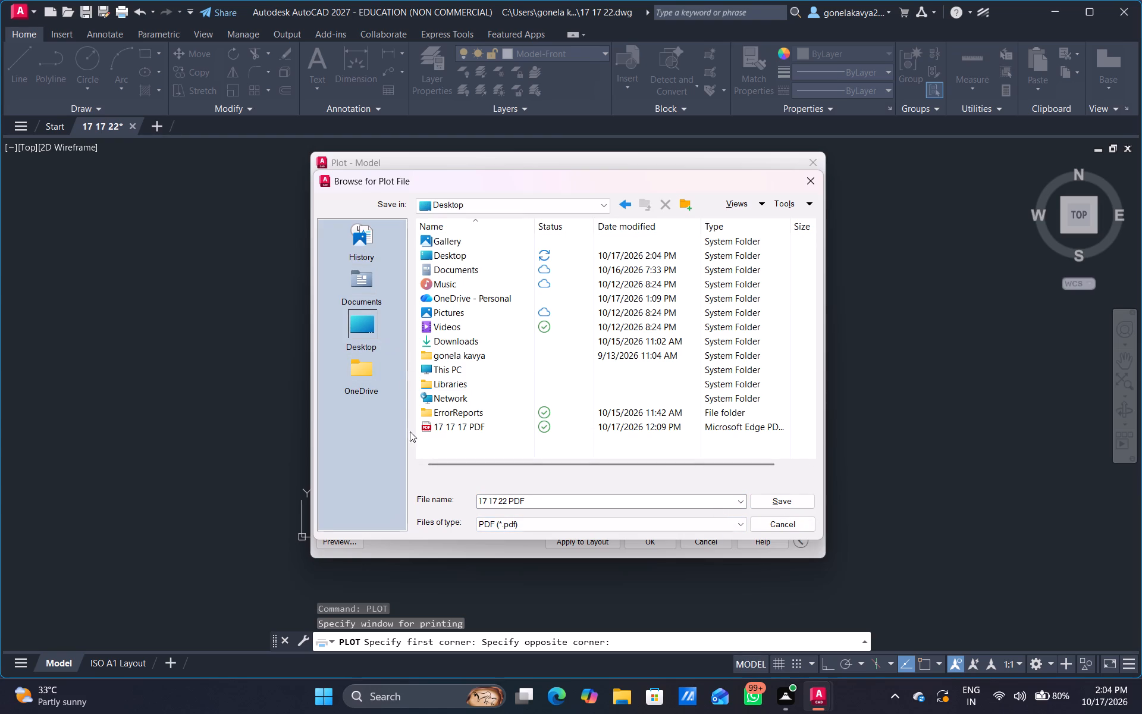
left_click(796, 498)
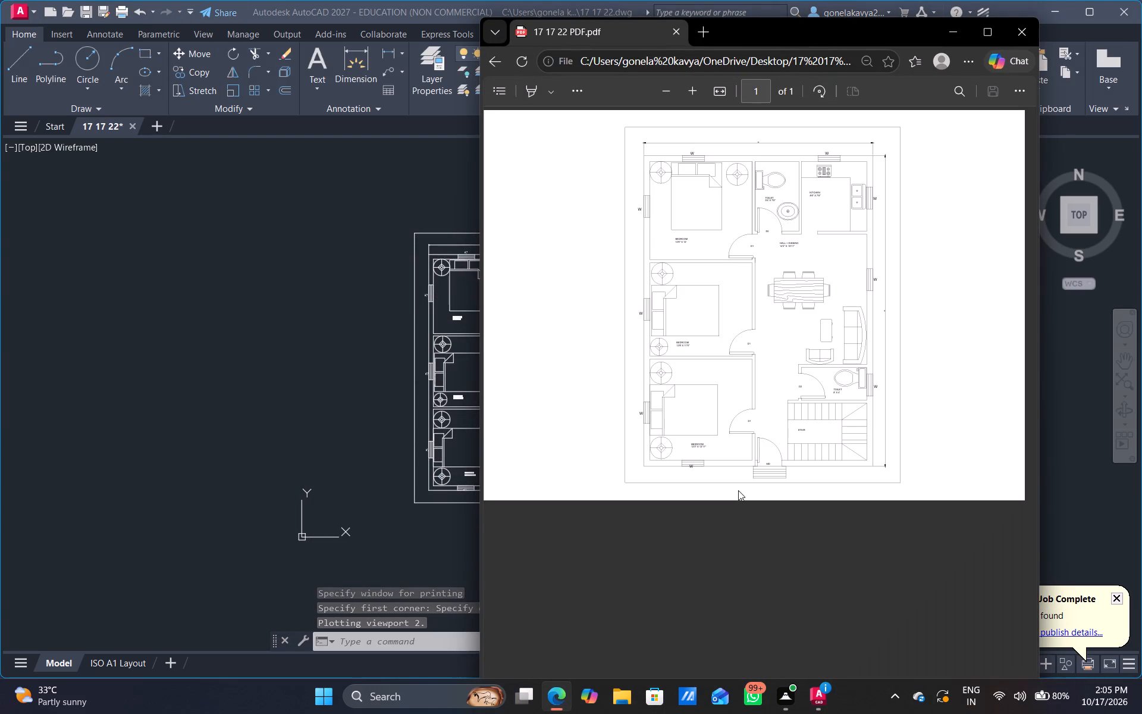
Look over the plotted floor plan PDF and close its browser window.
scroll(710, 443, "down", 1)
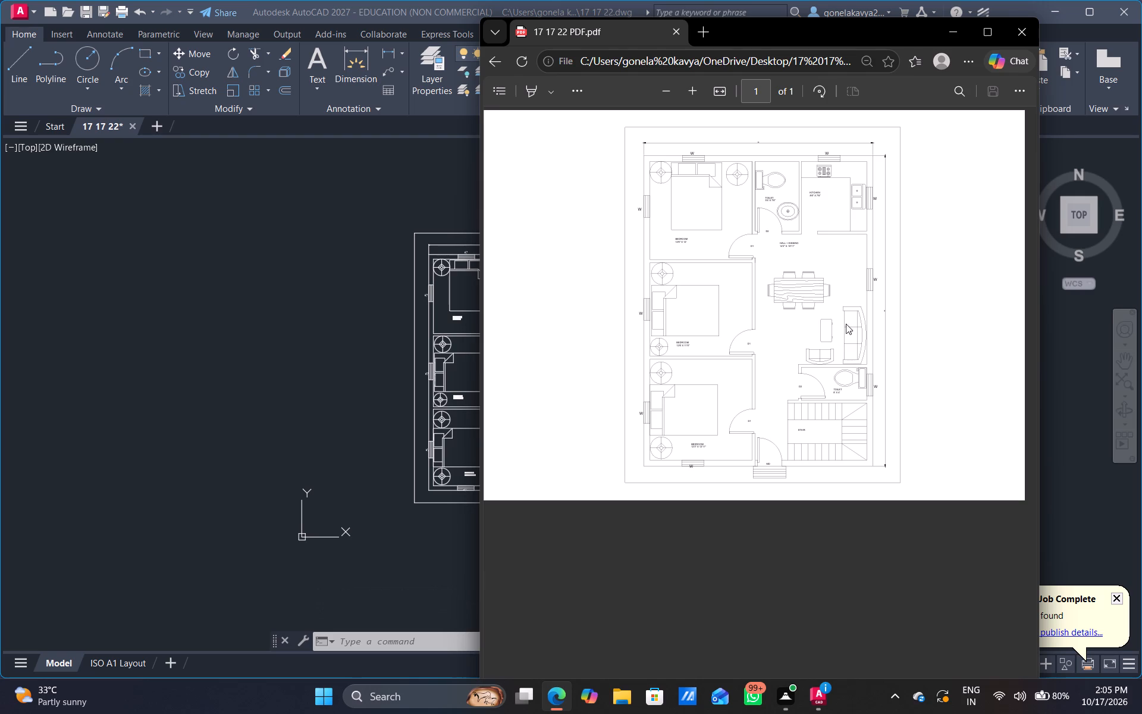
left_click(1018, 34)
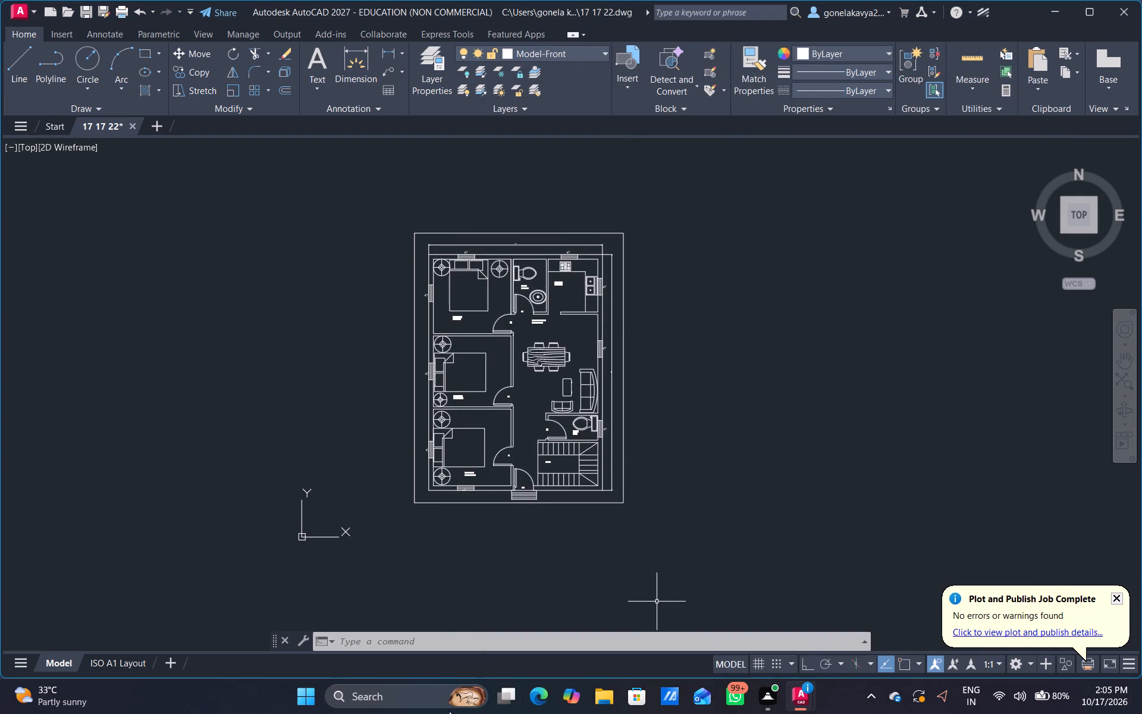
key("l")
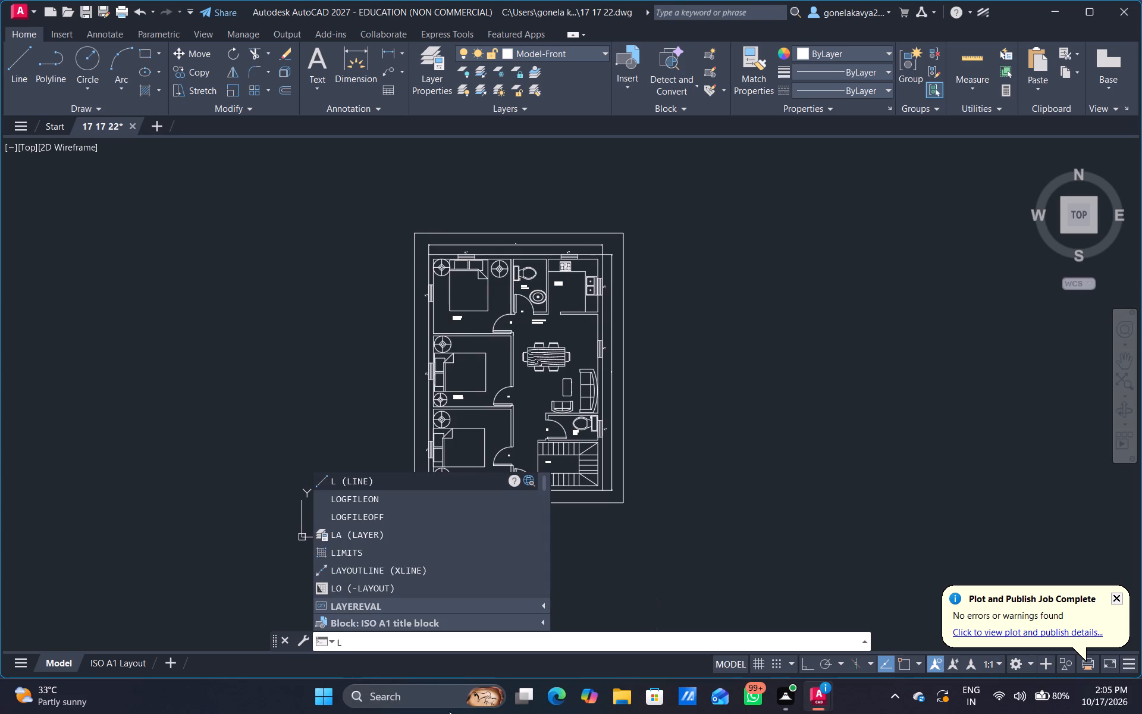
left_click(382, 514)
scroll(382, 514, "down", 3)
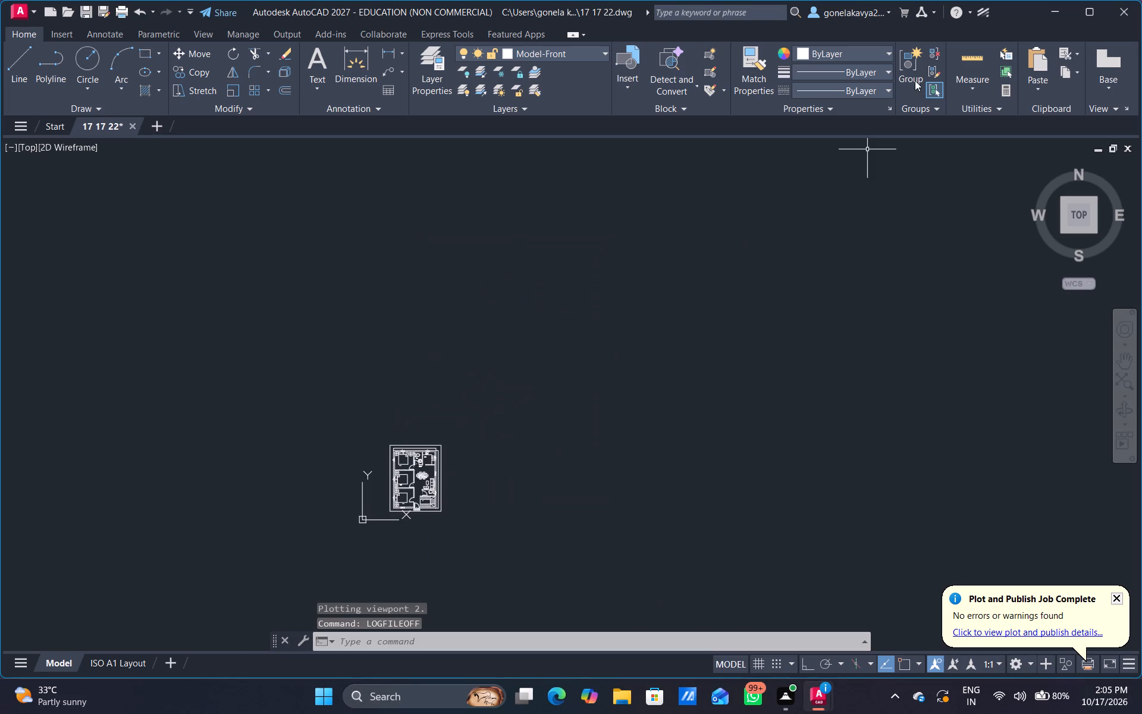
Exit AutoCAD, saving the changes to the 17 17 22 drawing.
left_click(1123, 11)
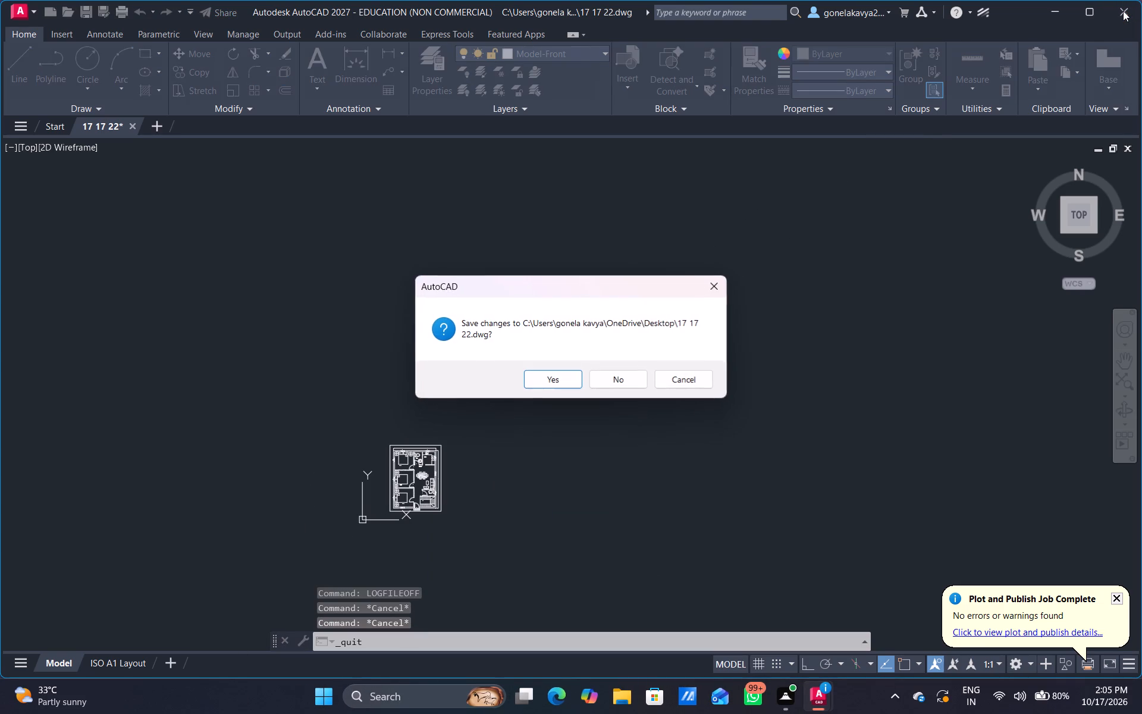
left_click(563, 382)
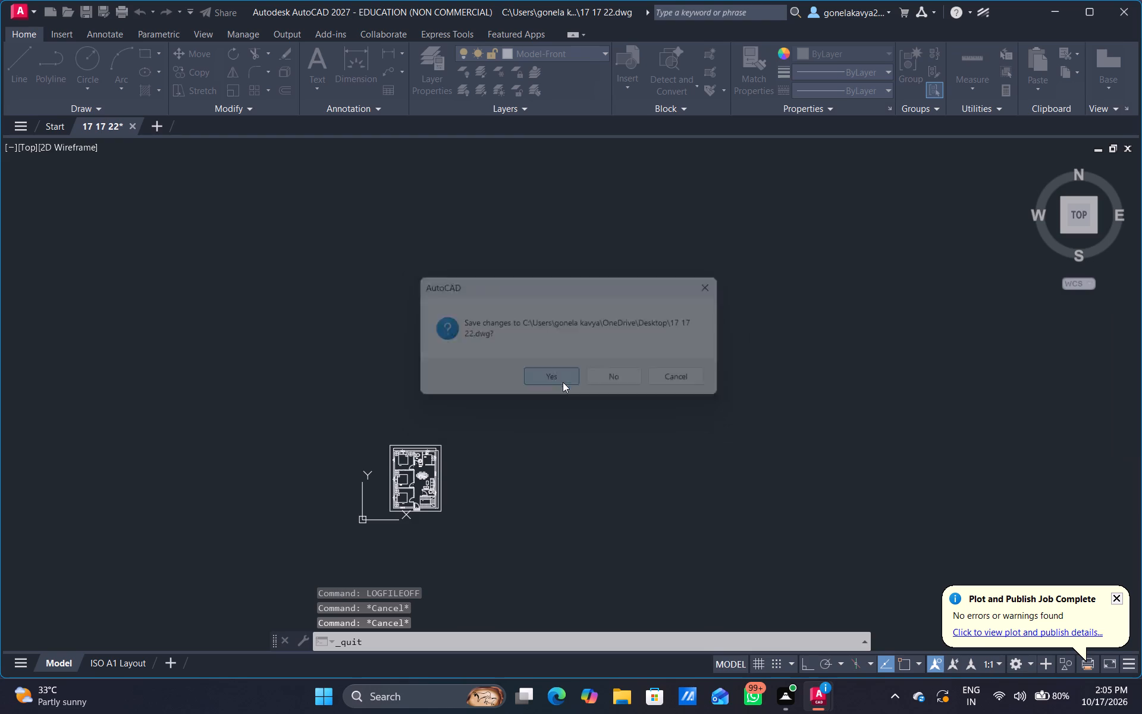